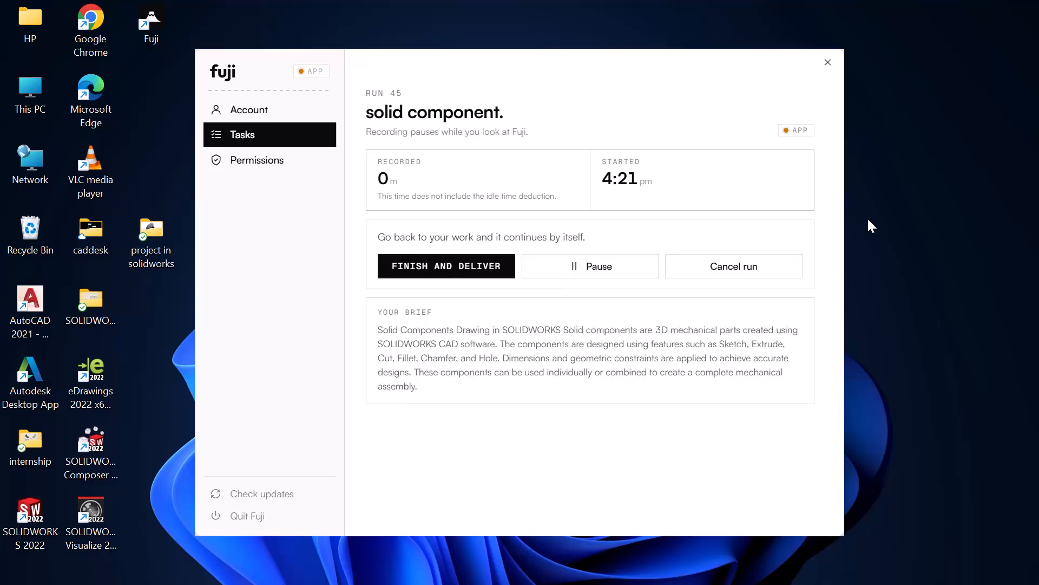
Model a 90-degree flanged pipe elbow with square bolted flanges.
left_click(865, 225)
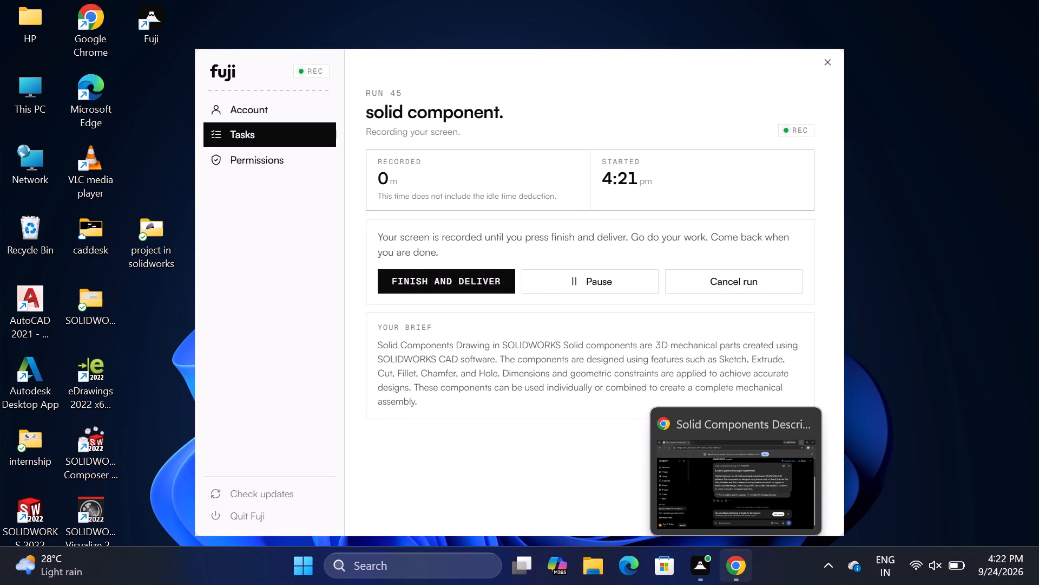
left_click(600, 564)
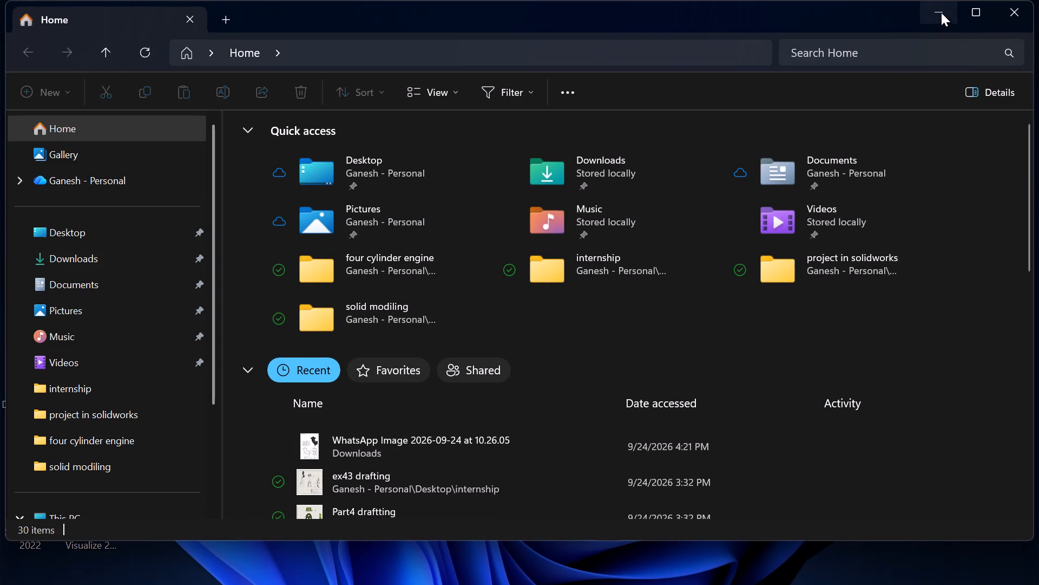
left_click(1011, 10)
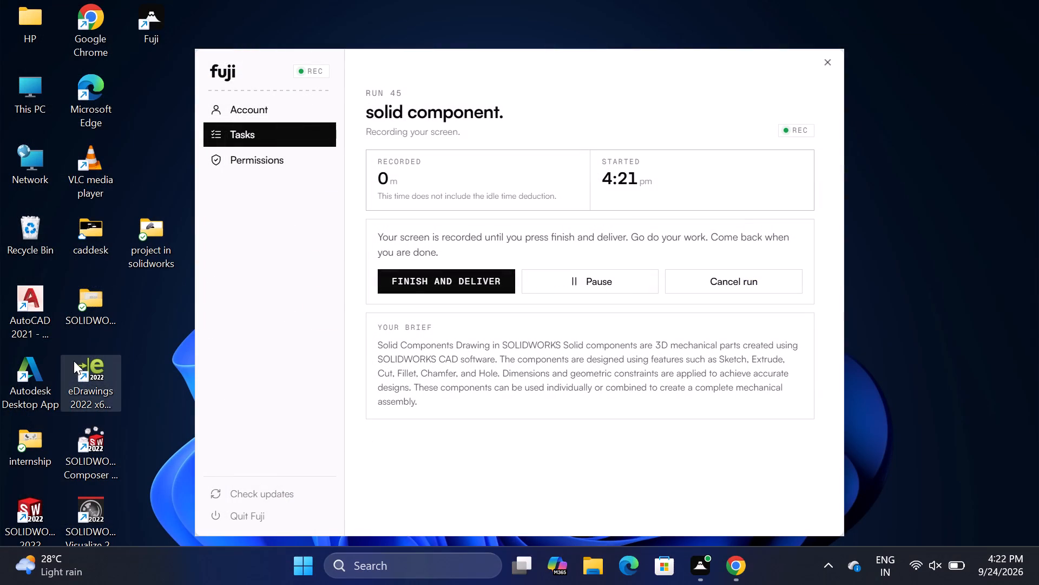
Launch SOLIDWORKS 2022 and create a new part document.
double_click(24, 513)
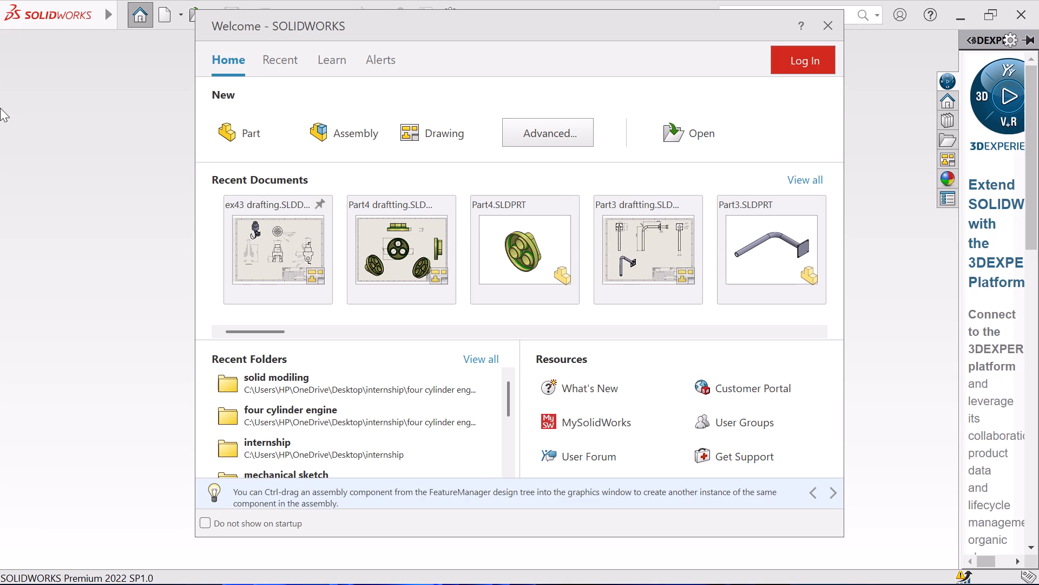
scroll(0, 108, "down", 3)
left_click(245, 132)
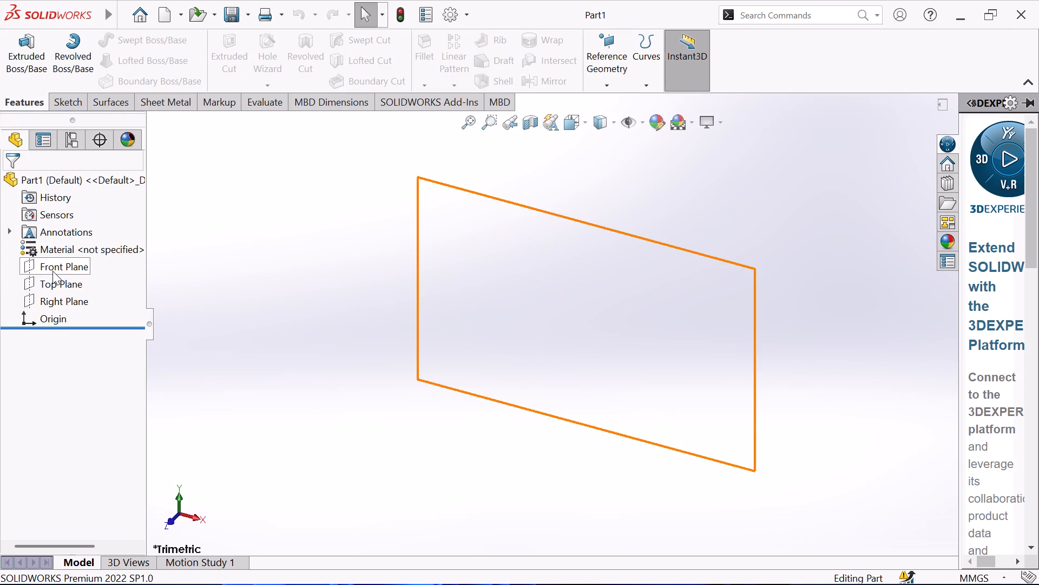
Start a new sketch on the Front Plane.
left_click(52, 271)
left_click(71, 103)
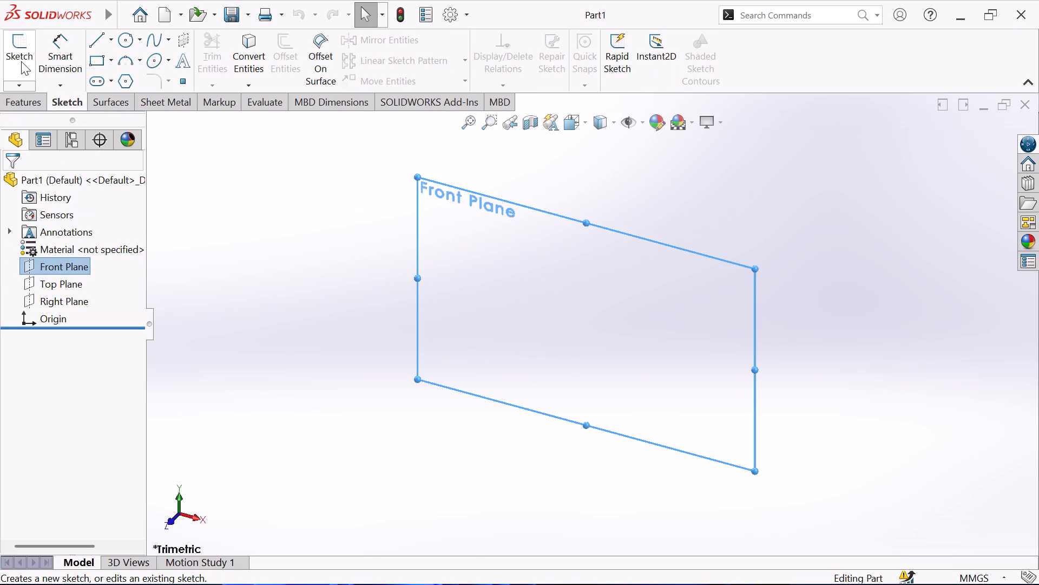
left_click(21, 61)
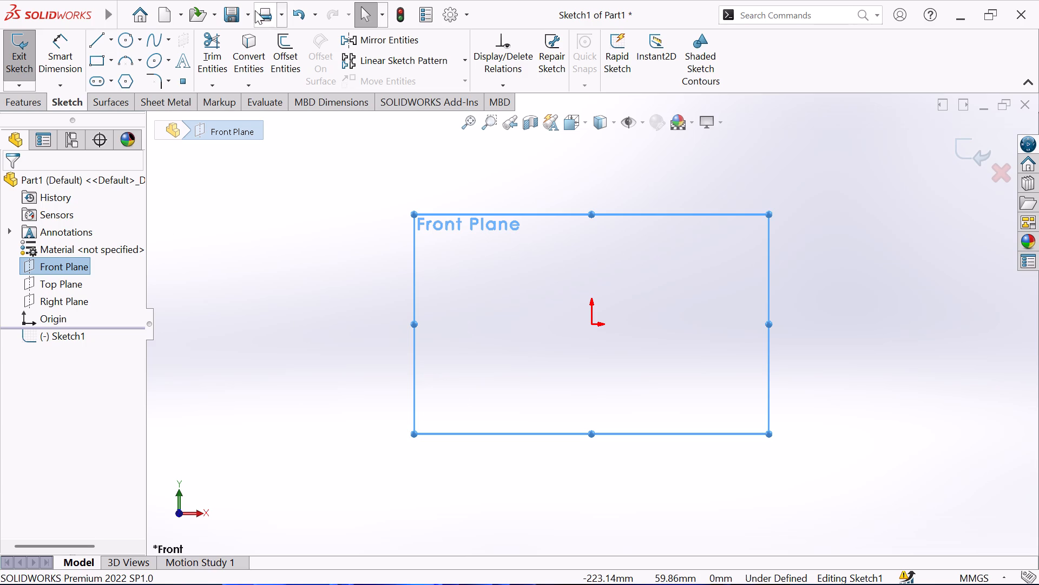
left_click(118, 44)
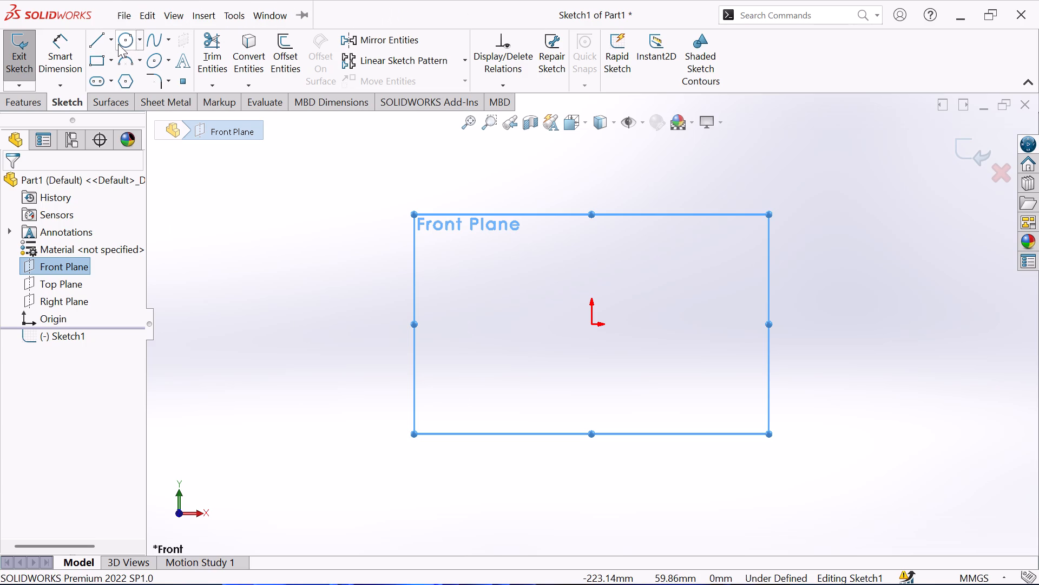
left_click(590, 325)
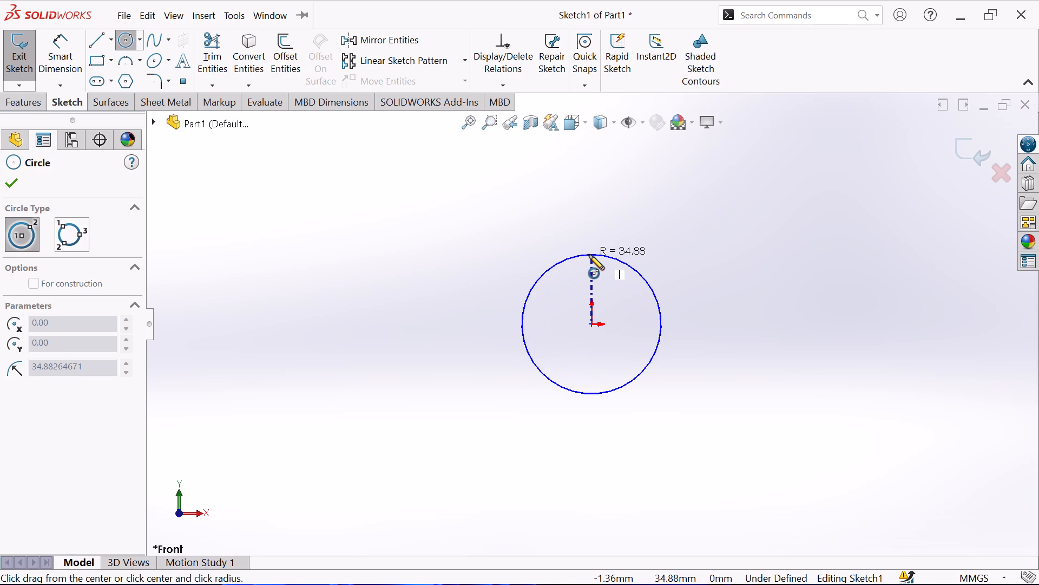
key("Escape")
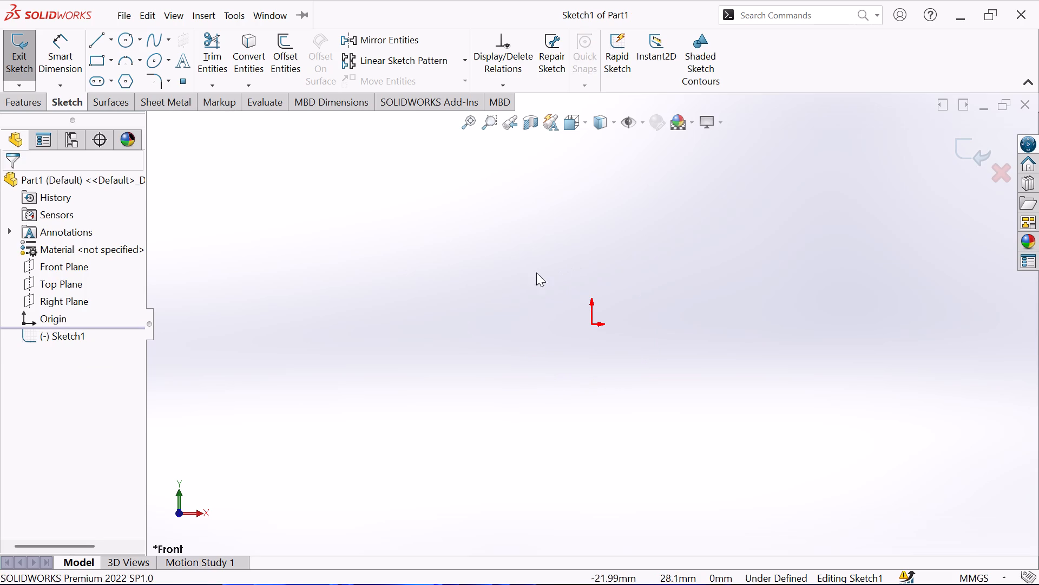
Sketch a horizontal centerline about 350 mm long passing through the origin.
left_click(113, 45)
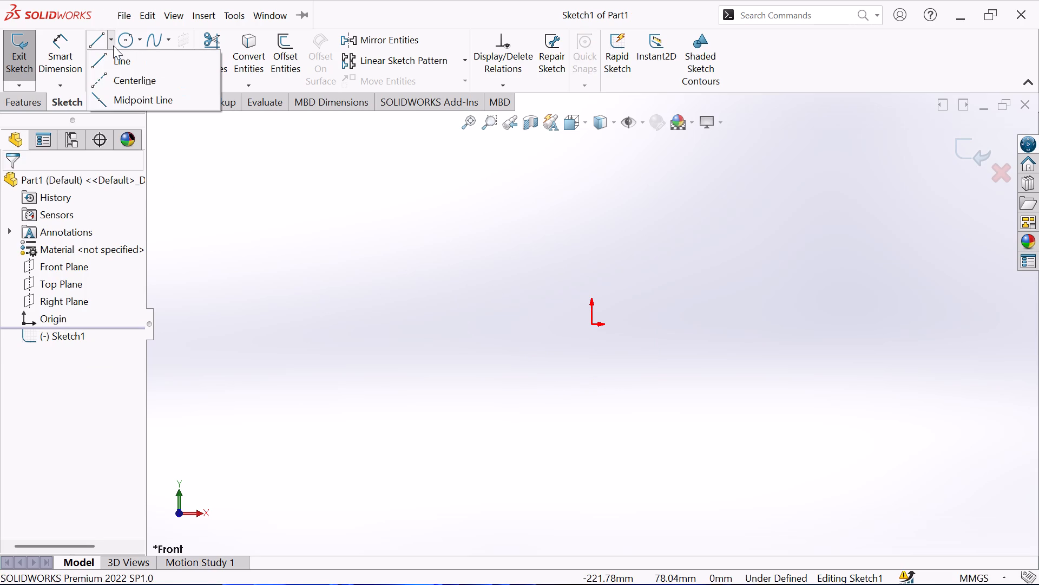
left_click(90, 83)
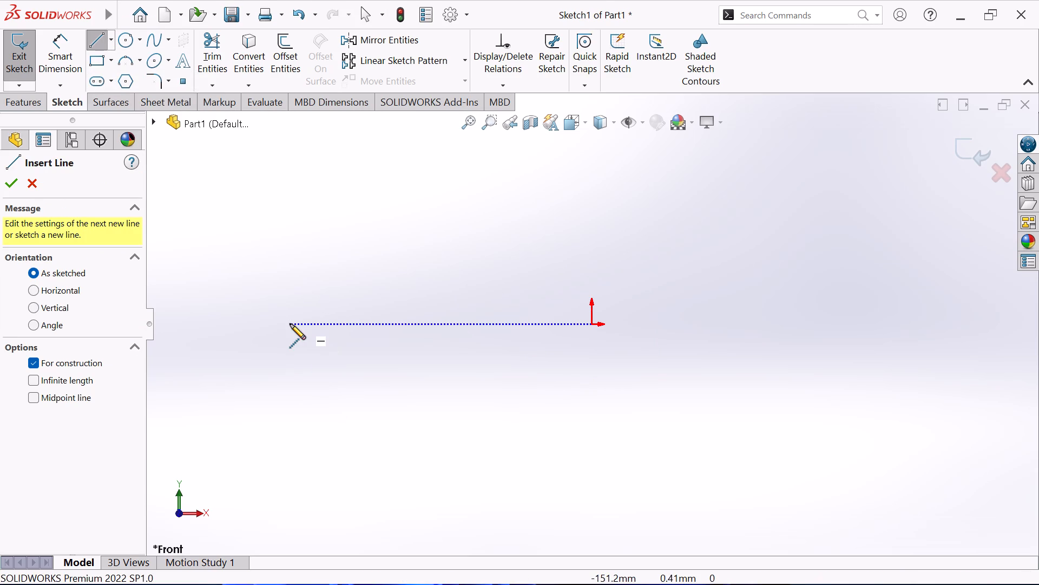
left_click(290, 324)
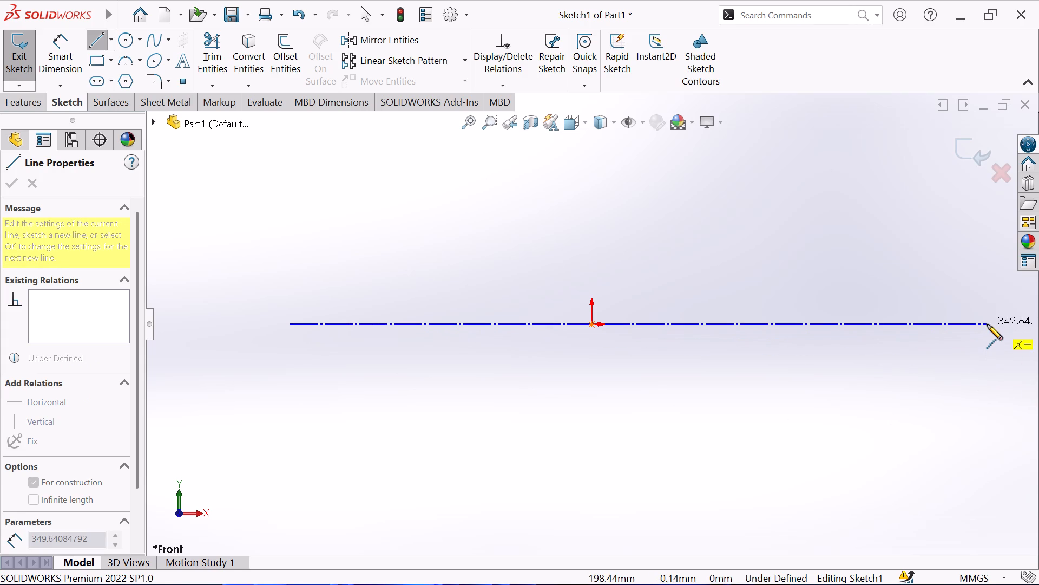
left_click(987, 324)
right_click(937, 295)
left_click(983, 304)
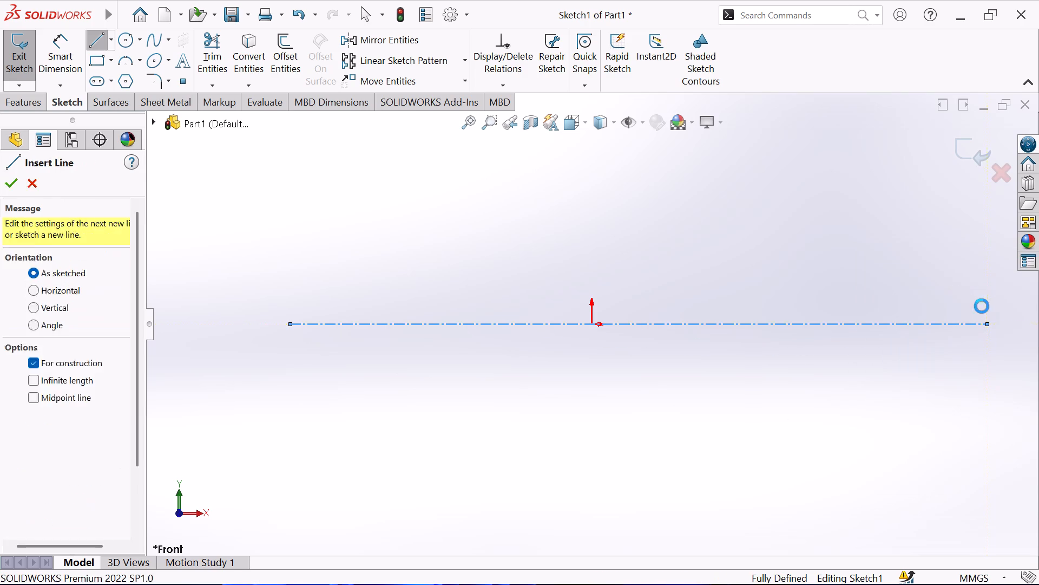
Sketch a vertical centerline about 173 mm long passing through the origin and crossing the horizontal centerline.
left_click(113, 36)
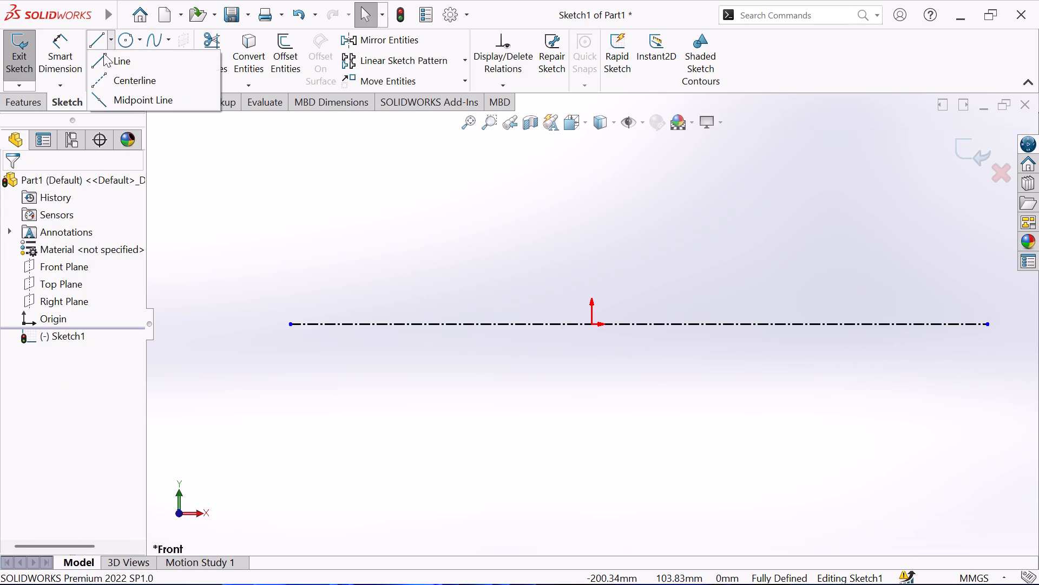
left_click(96, 76)
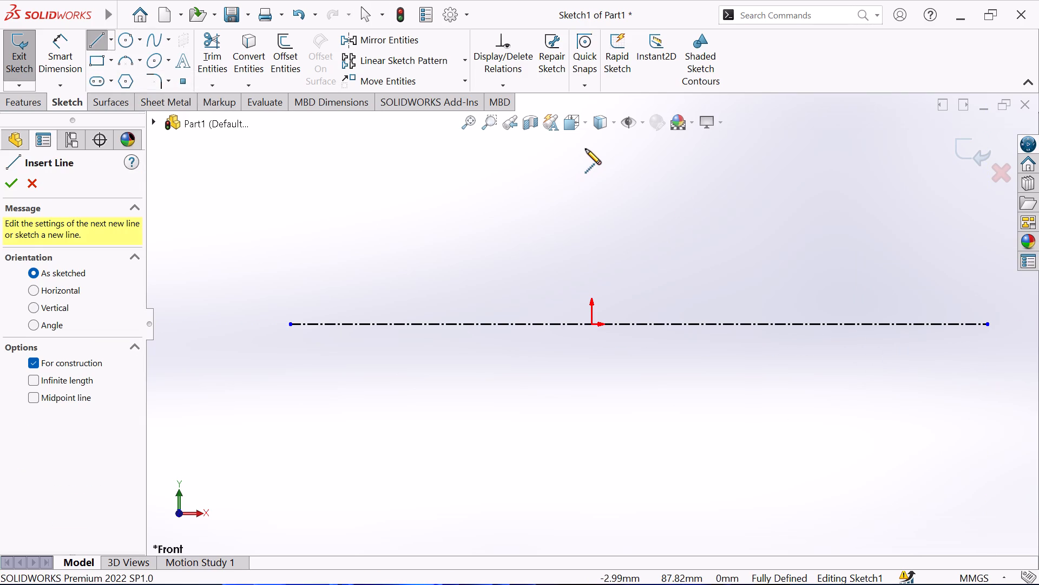
left_click(591, 146)
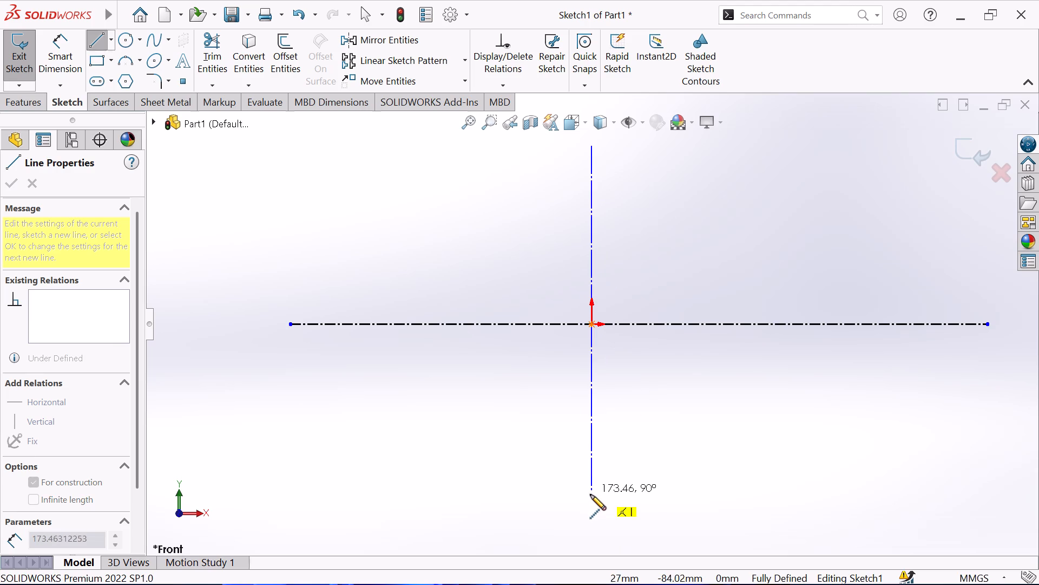
left_click(590, 498)
right_click(679, 424)
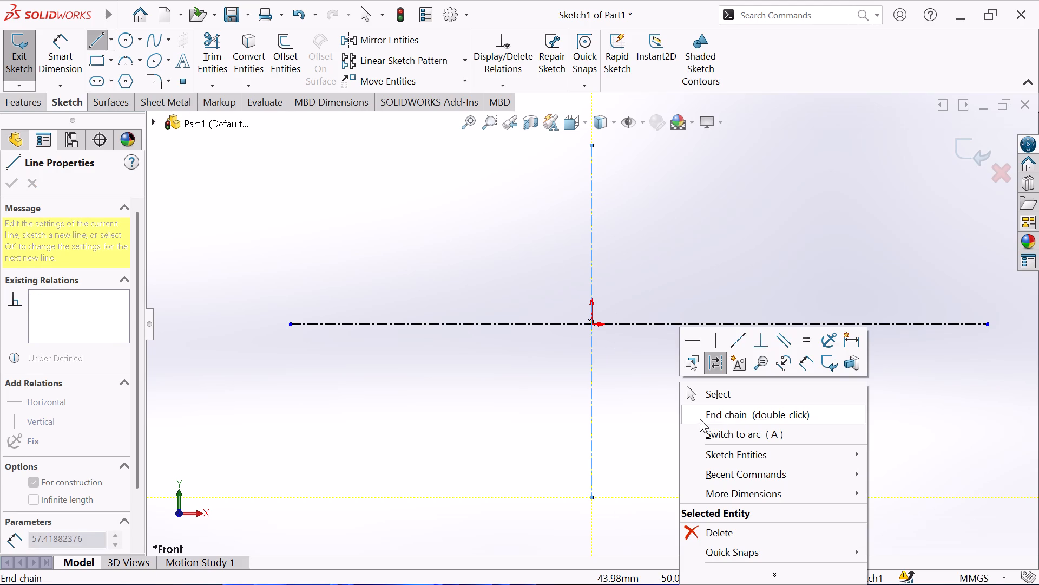
left_click(734, 392)
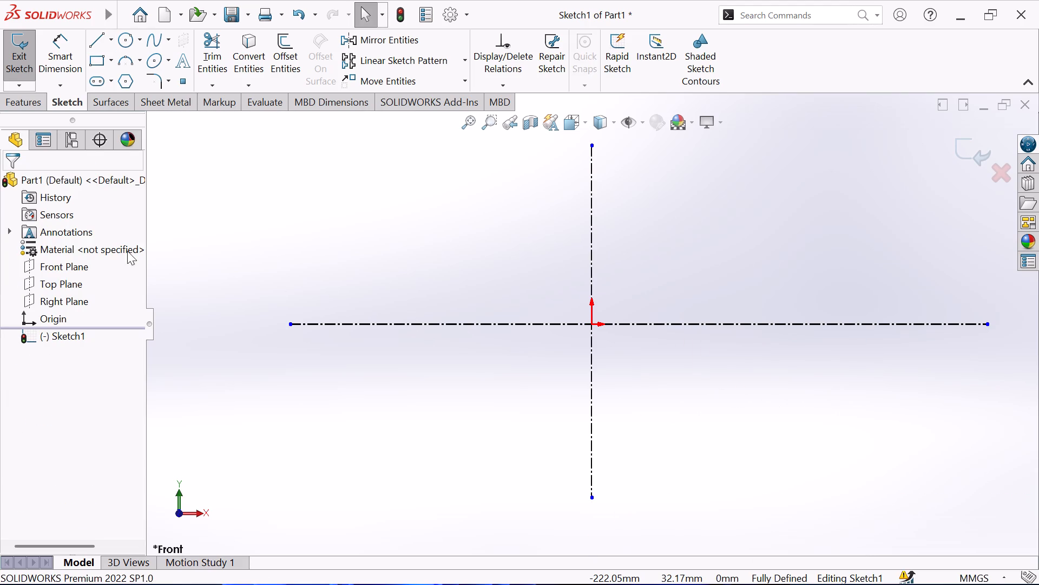
Sketch a solid vertical line about 70 mm long from the origin upward along the vertical centerline.
left_click(92, 44)
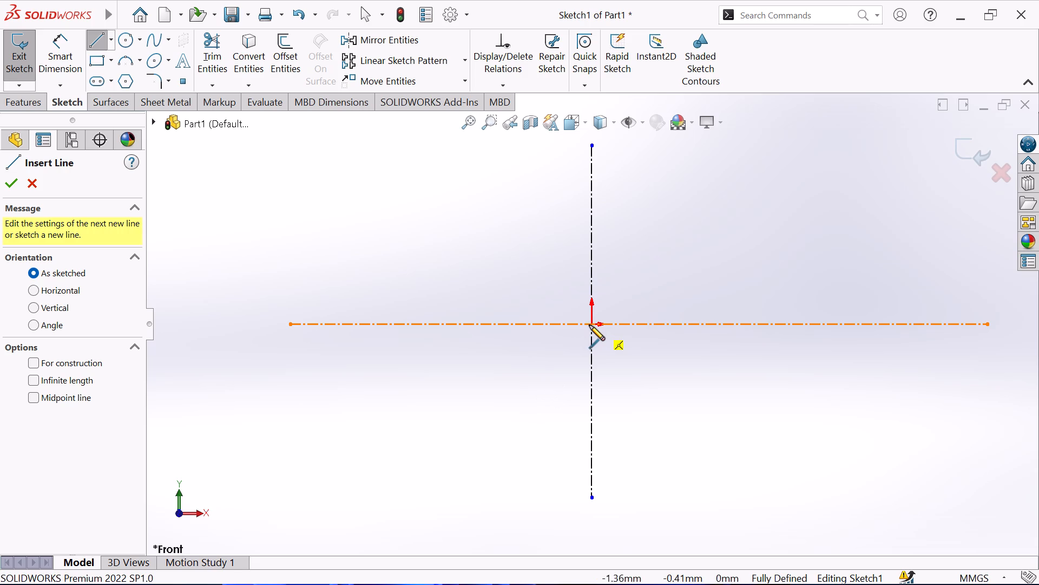
left_click(591, 324)
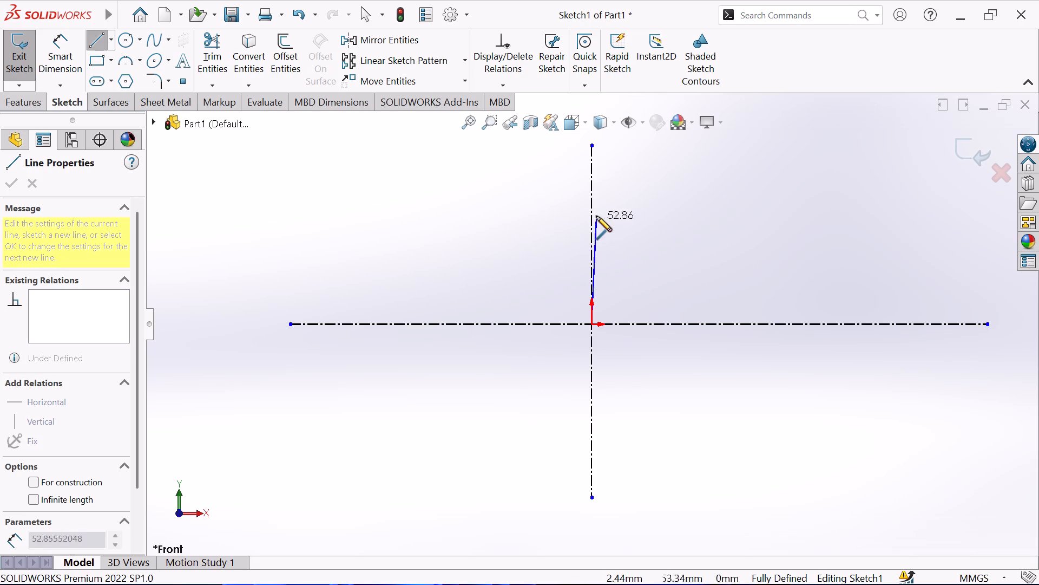
left_click(593, 184)
right_click(466, 223)
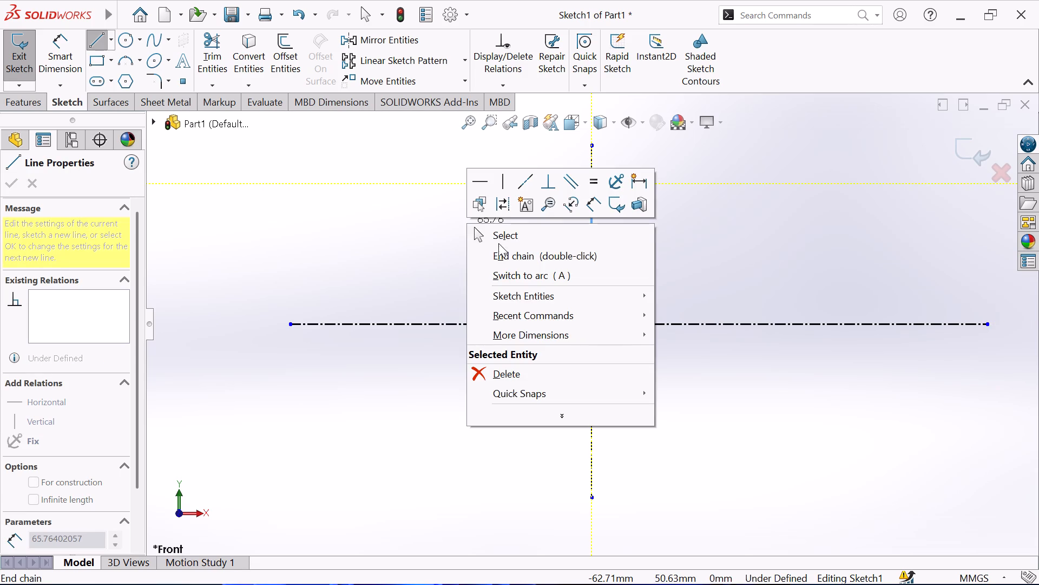
left_click(504, 238)
Dimension the solid vertical line's length to 150 mm.
left_click(69, 44)
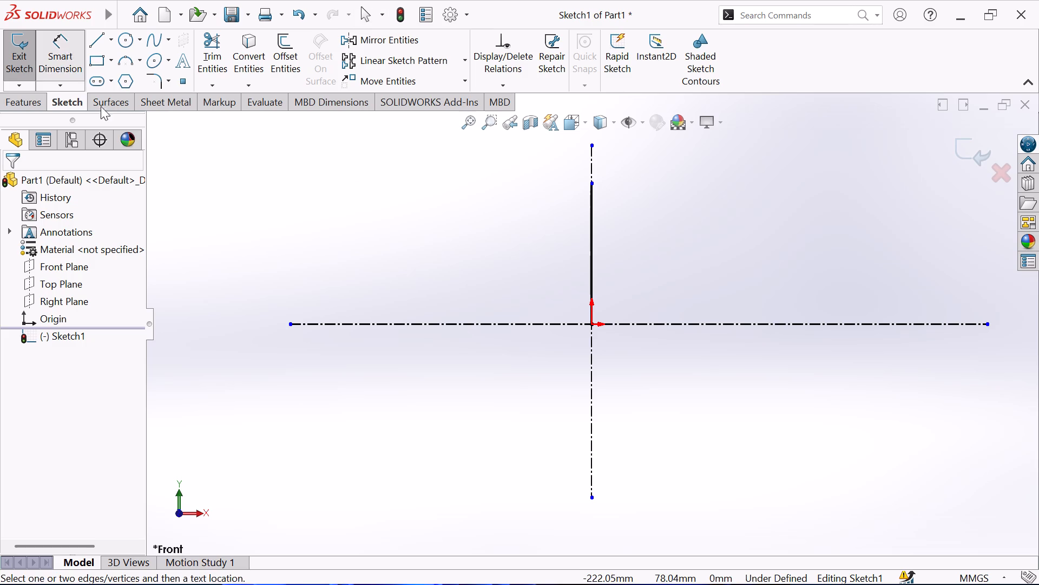
left_click(589, 202)
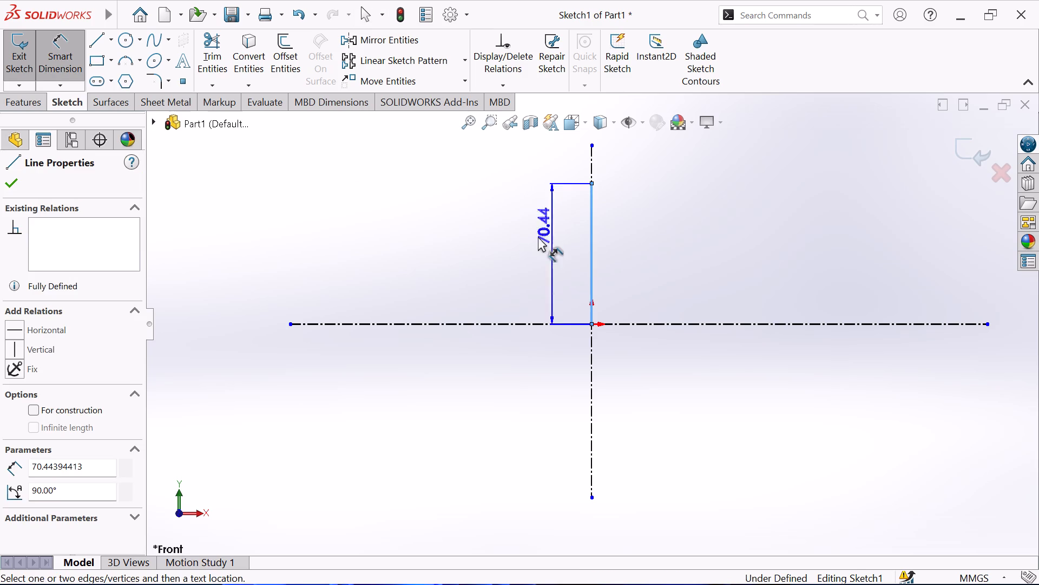
left_click(527, 245)
type("150")
key("Return")
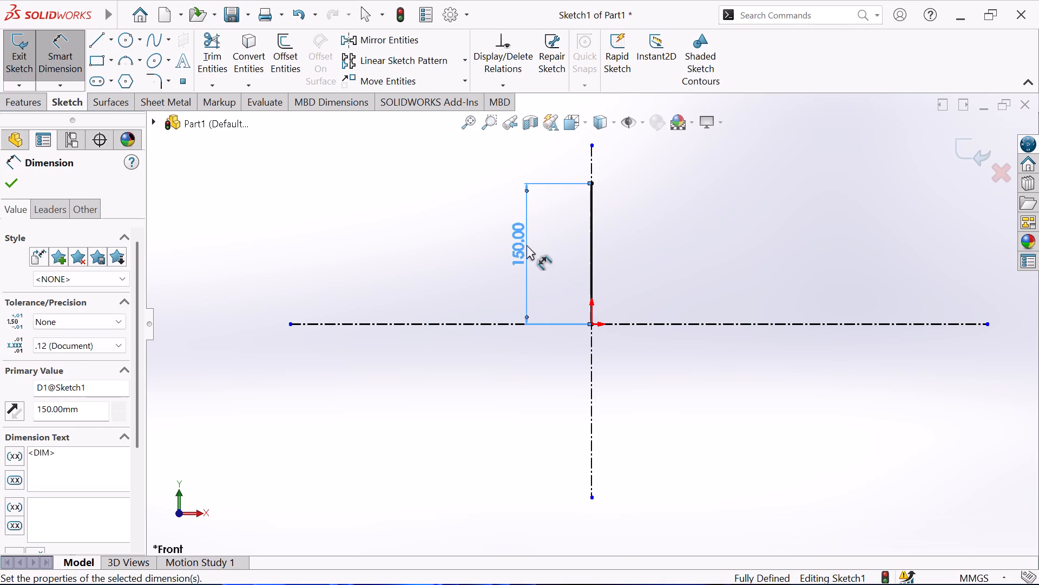
right_click(373, 273)
left_click(416, 320)
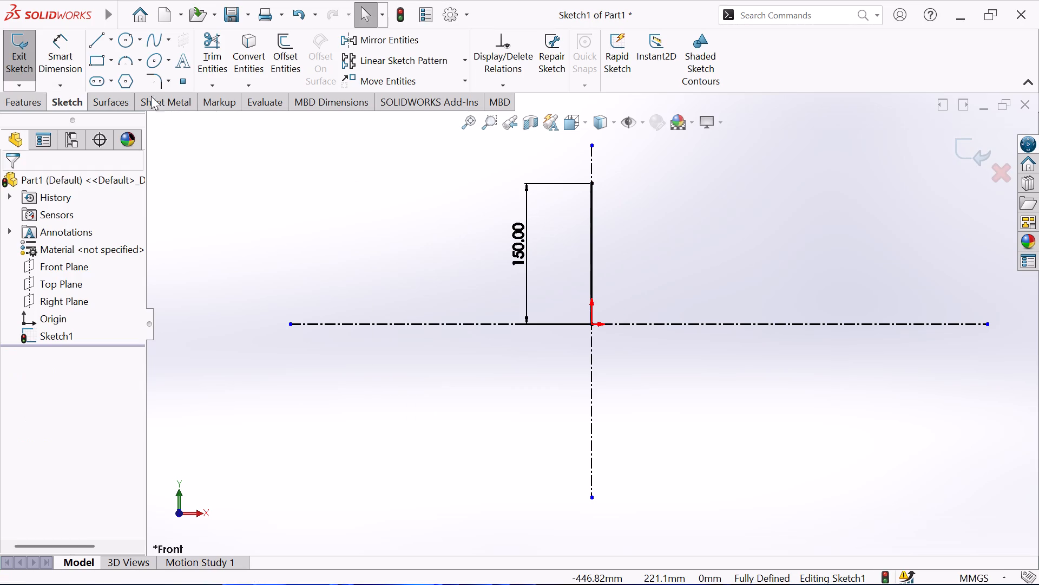
Sketch a three-point arc of about 113 mm radius from the vertical line's upper endpoint, curving up and to the right.
left_click(123, 64)
scroll(706, 190, "up", 2)
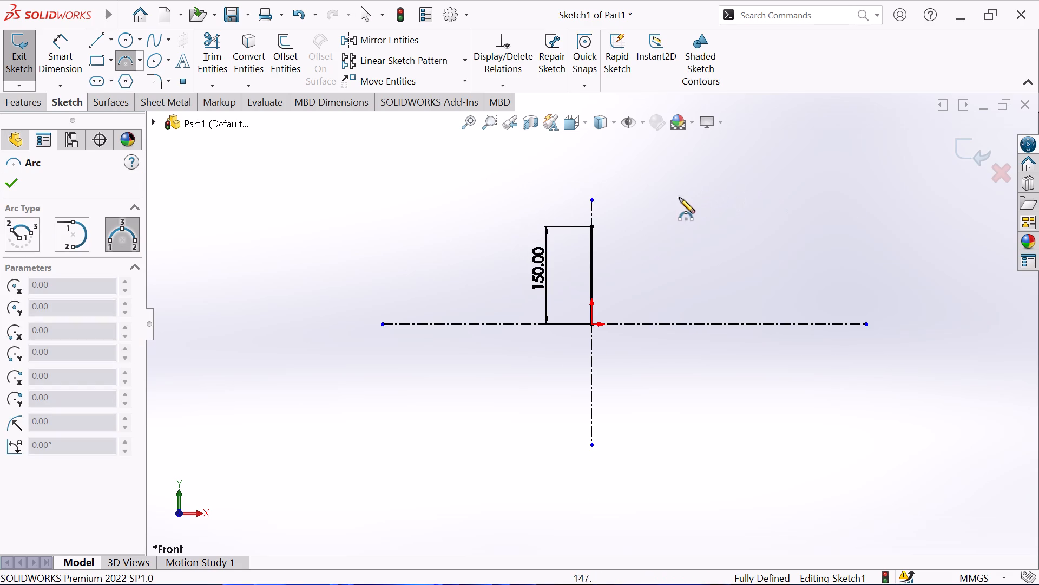
scroll(678, 199, "down", 3)
left_click(512, 271)
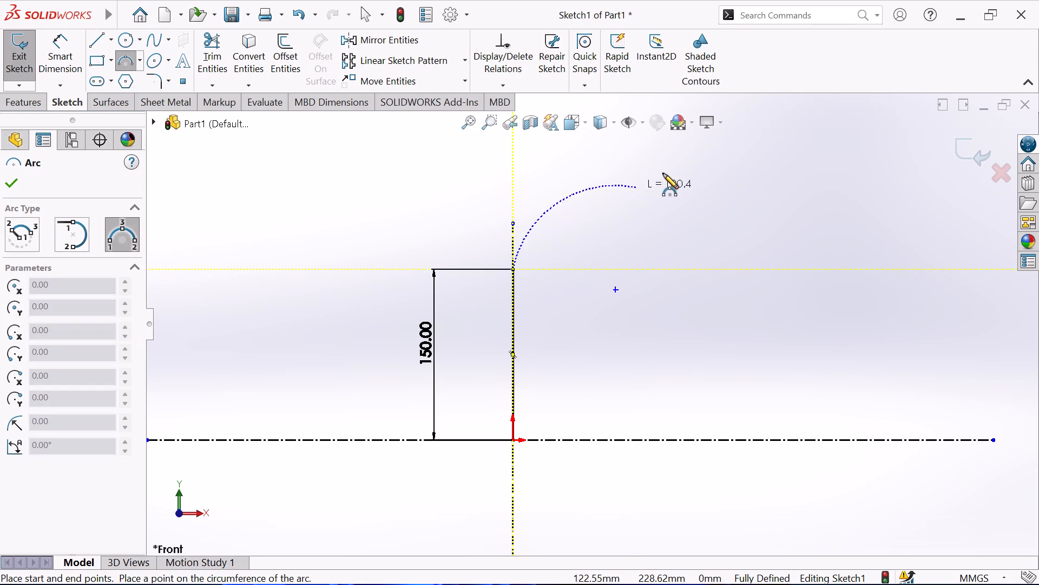
left_click(666, 172)
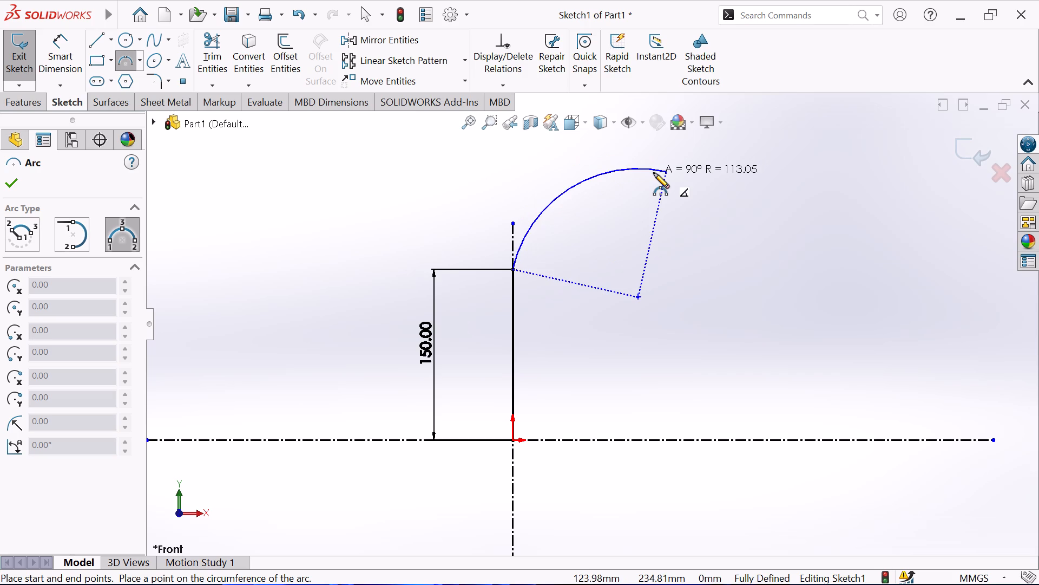
left_click(654, 173)
right_click(448, 181)
left_click(506, 194)
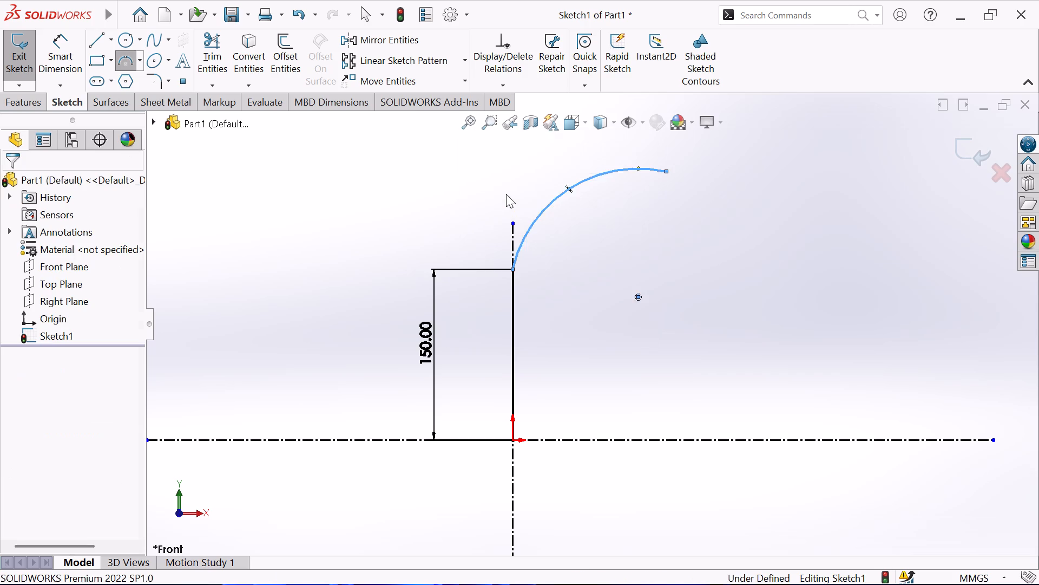
Dimension the arc's radius to 260 mm.
left_click(59, 49)
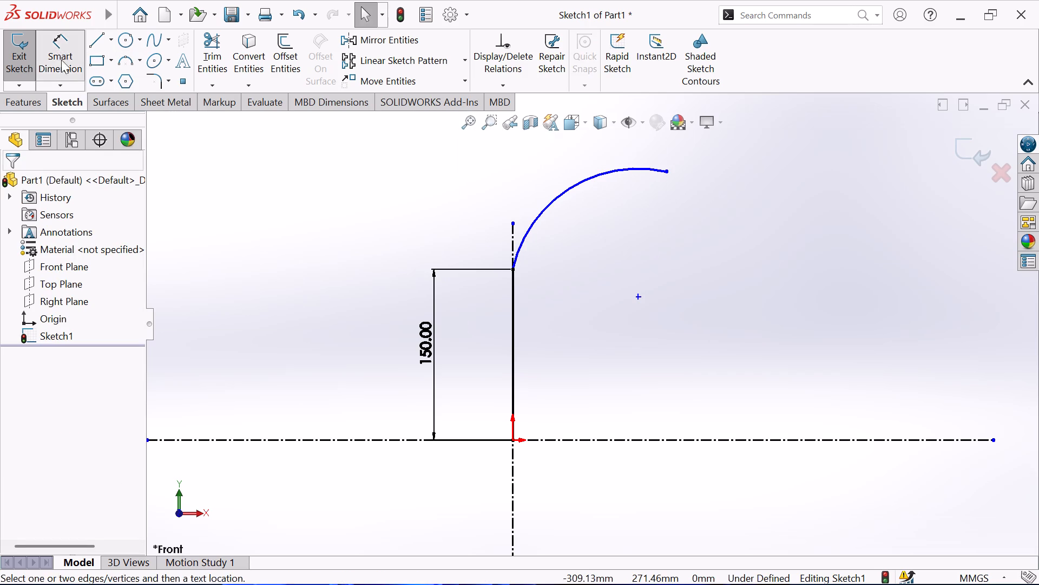
left_click(542, 216)
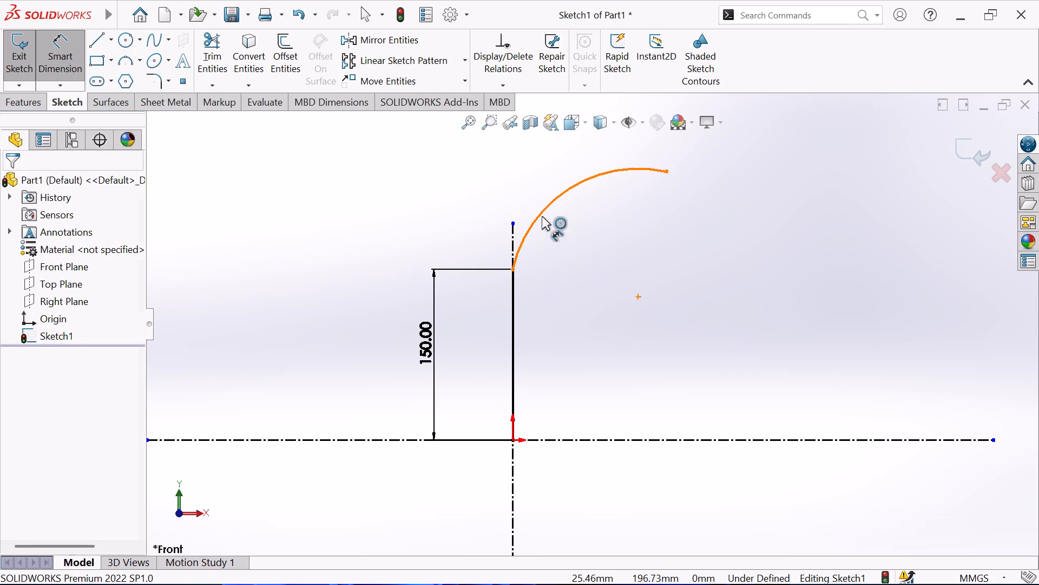
left_click(595, 227)
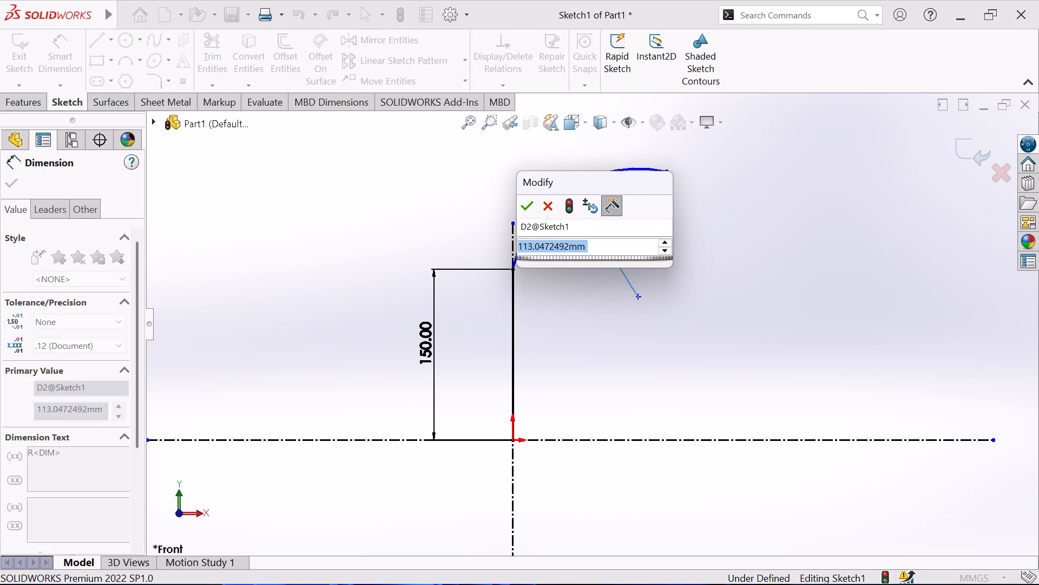
type("260")
key("Return")
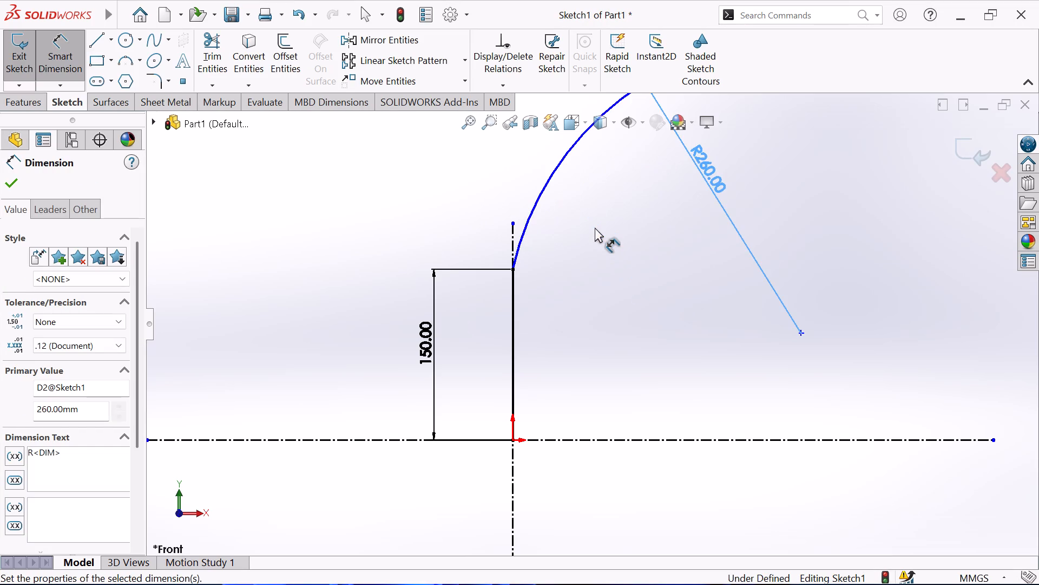
Make the R260 arc tangent to the vertical line at their shared endpoint.
scroll(595, 227, "up", 2)
right_click(590, 268)
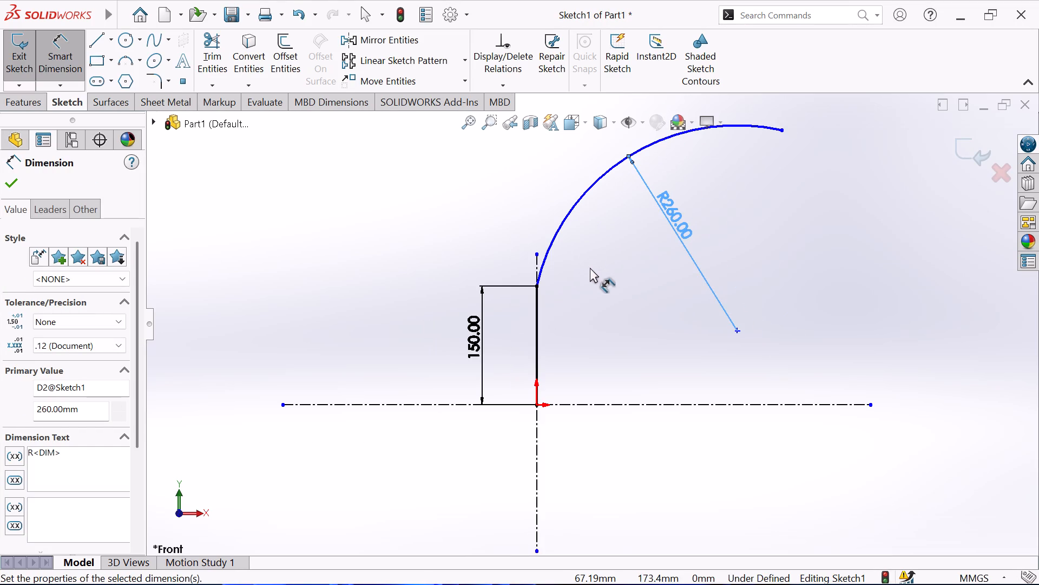
left_click(624, 316)
scroll(526, 290, "down", 1)
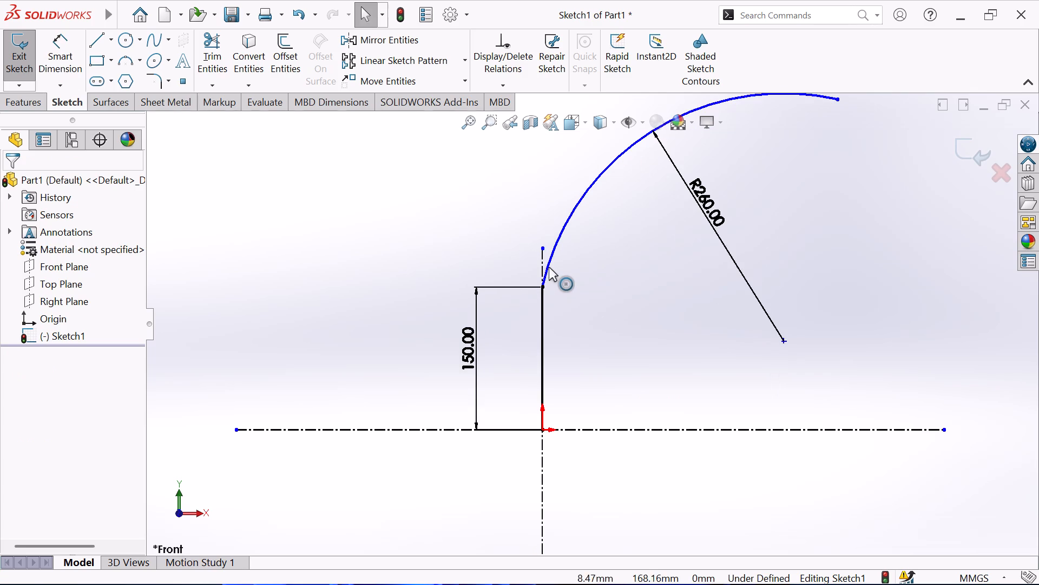
left_click(548, 264)
key("Escape")
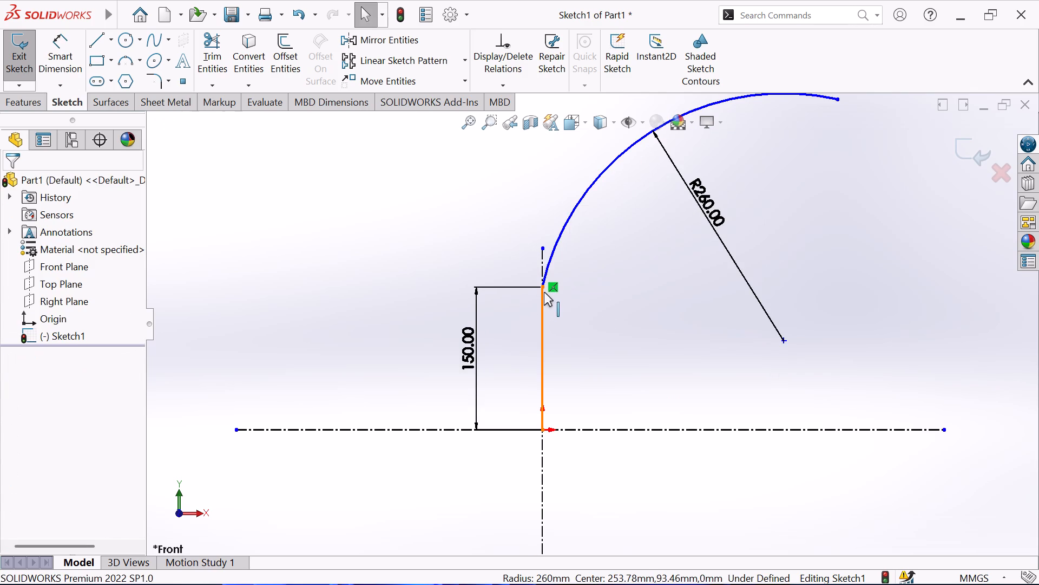
left_click(542, 287)
left_click(573, 231)
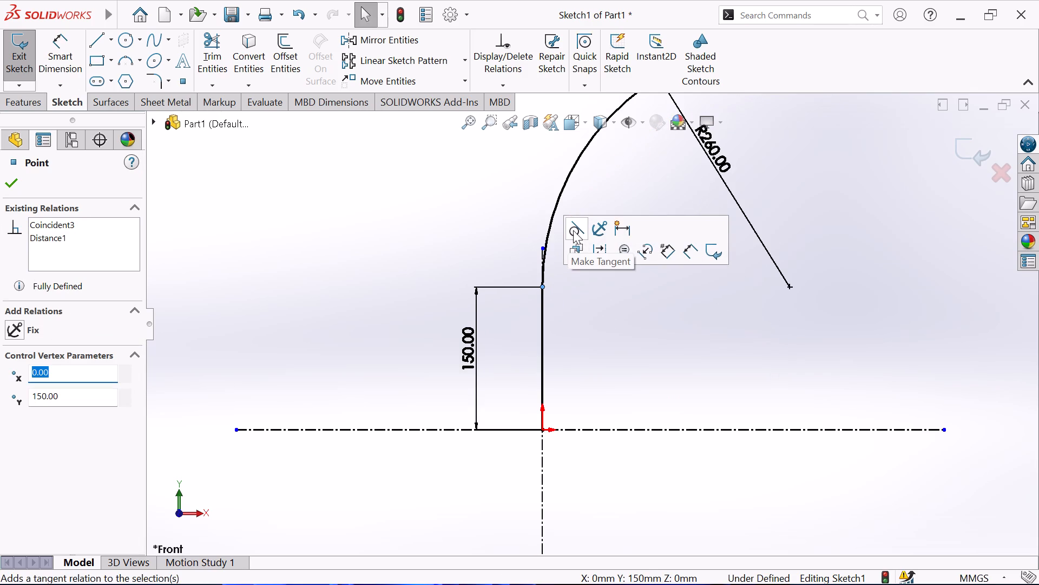
scroll(583, 220, "up", 2)
left_click(625, 196)
scroll(625, 196, "up", 3)
scroll(653, 189, "down", 1)
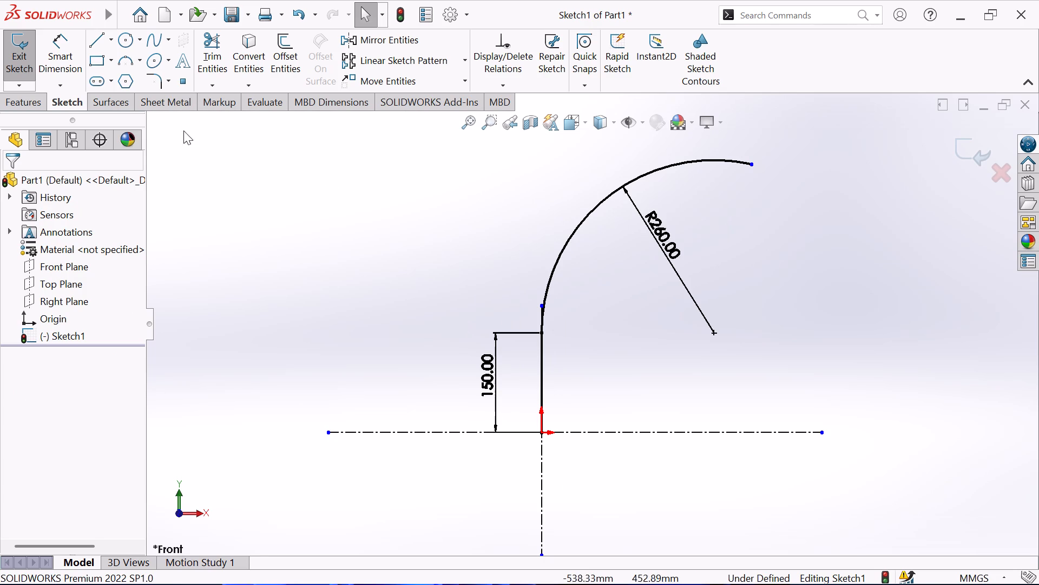
Sketch a horizontal line about 100 mm long outward from the arc's free upper endpoint.
left_click(90, 38)
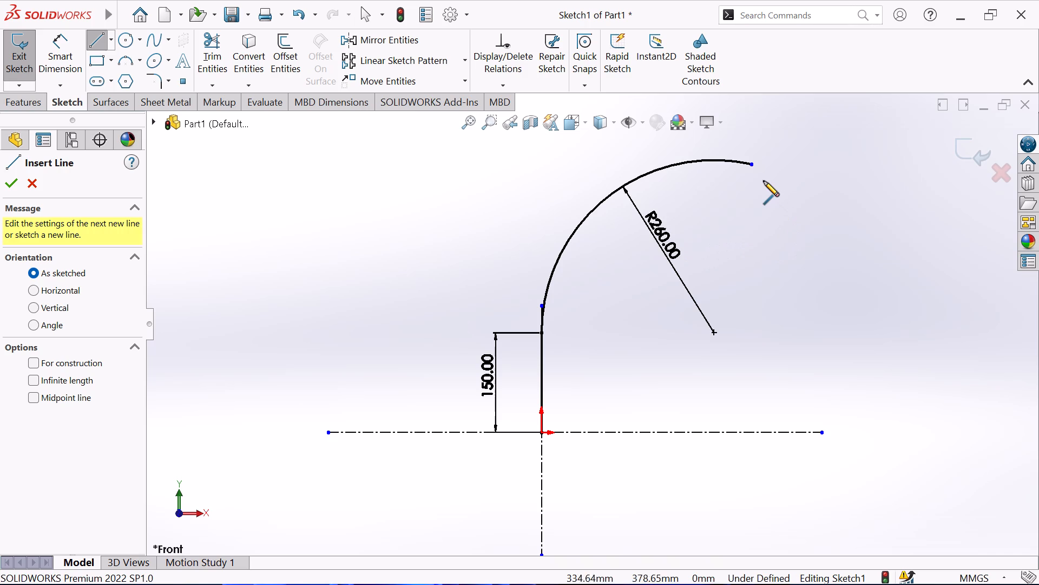
left_click(753, 167)
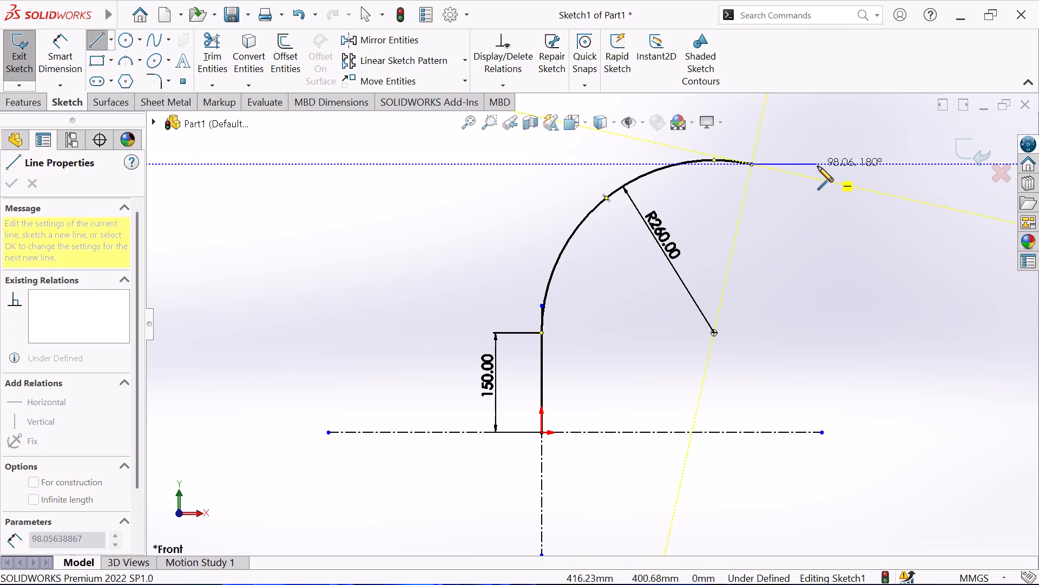
left_click(818, 166)
right_click(807, 197)
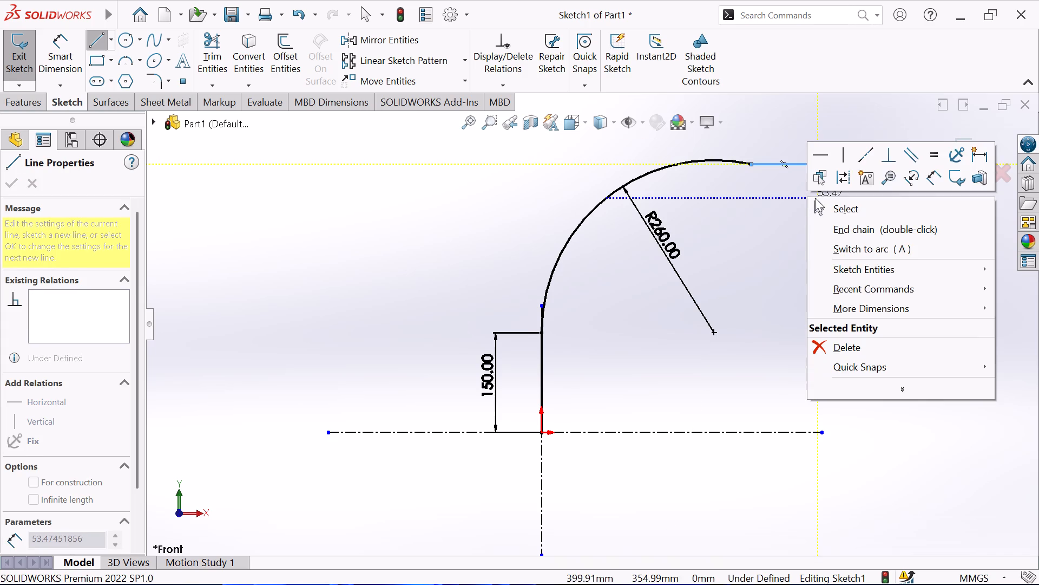
left_click(827, 204)
Dimension the upper horizontal line's length to 150 mm.
left_click(74, 61)
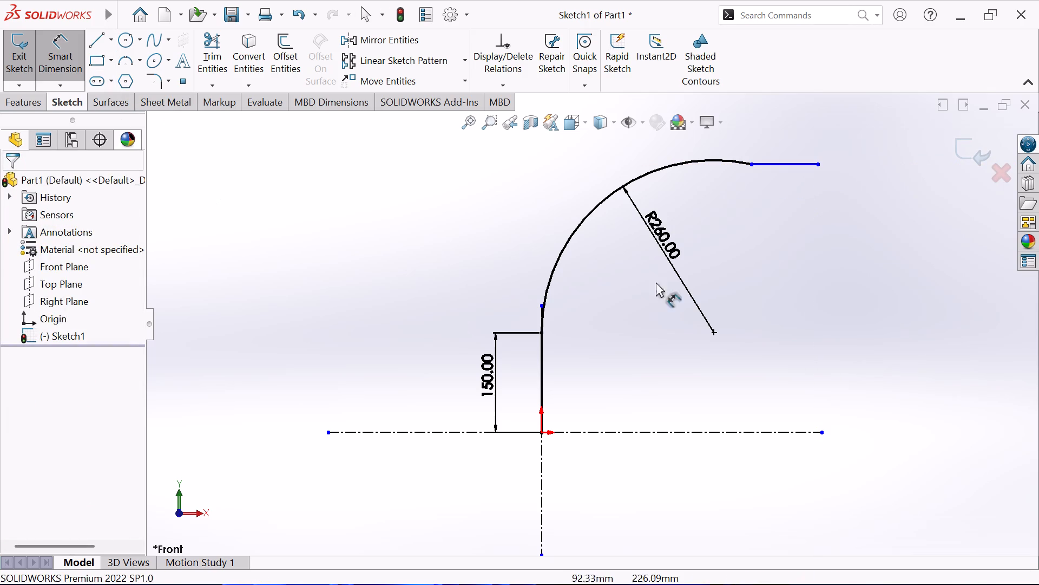
left_click(795, 165)
left_click(785, 210)
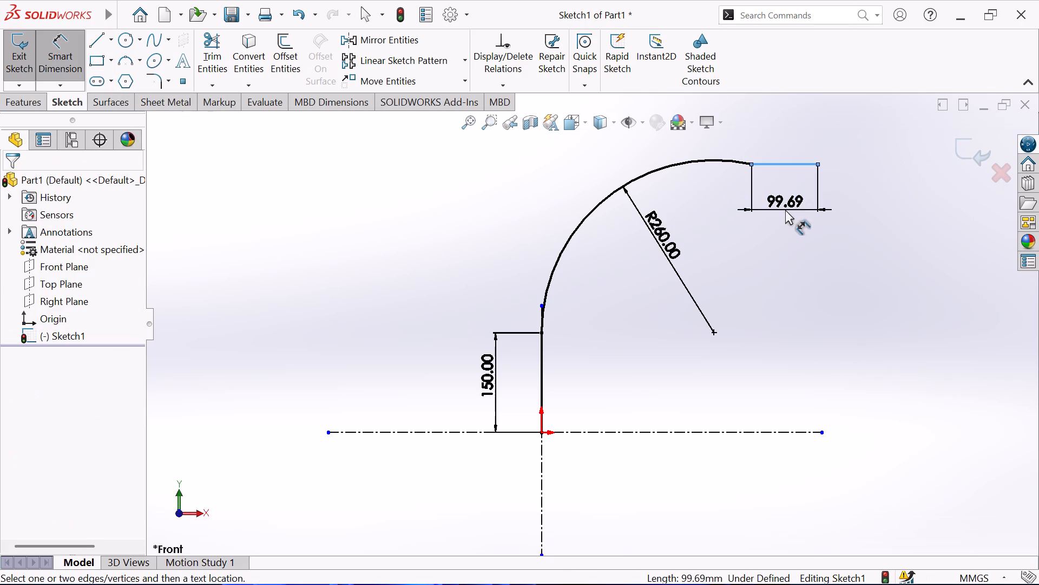
type("150")
key("Return")
right_click(817, 270)
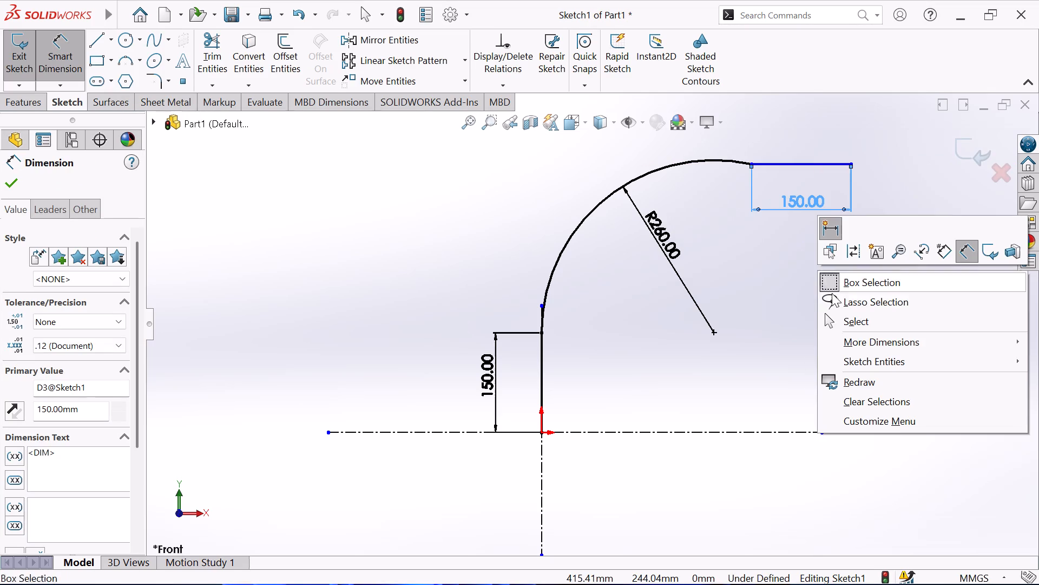
left_click(854, 321)
Make the arc tangent to the upper horizontal line at their shared endpoint and exit the sketch.
left_click(750, 164)
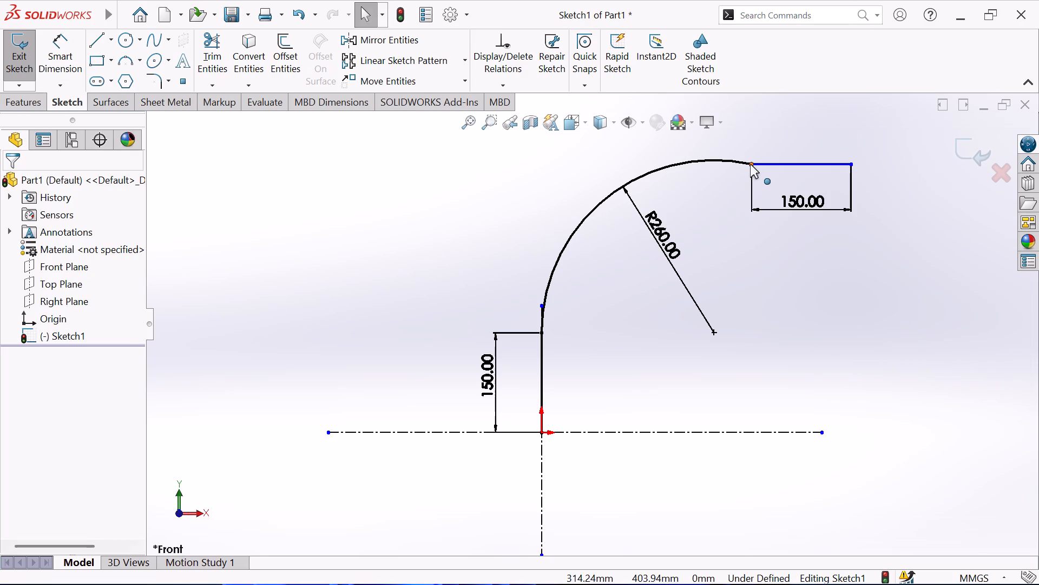
left_click(786, 105)
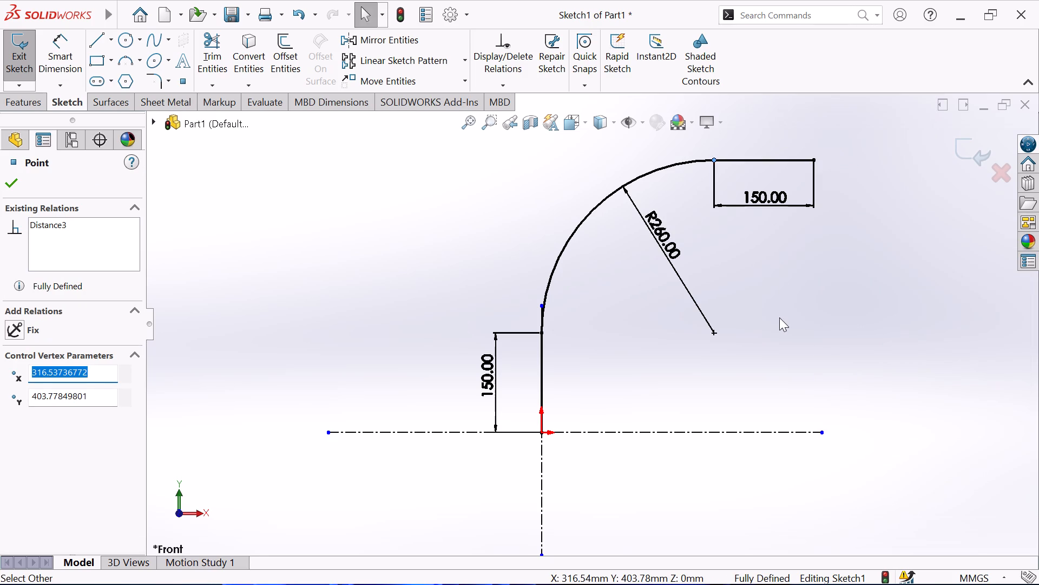
right_click(779, 318)
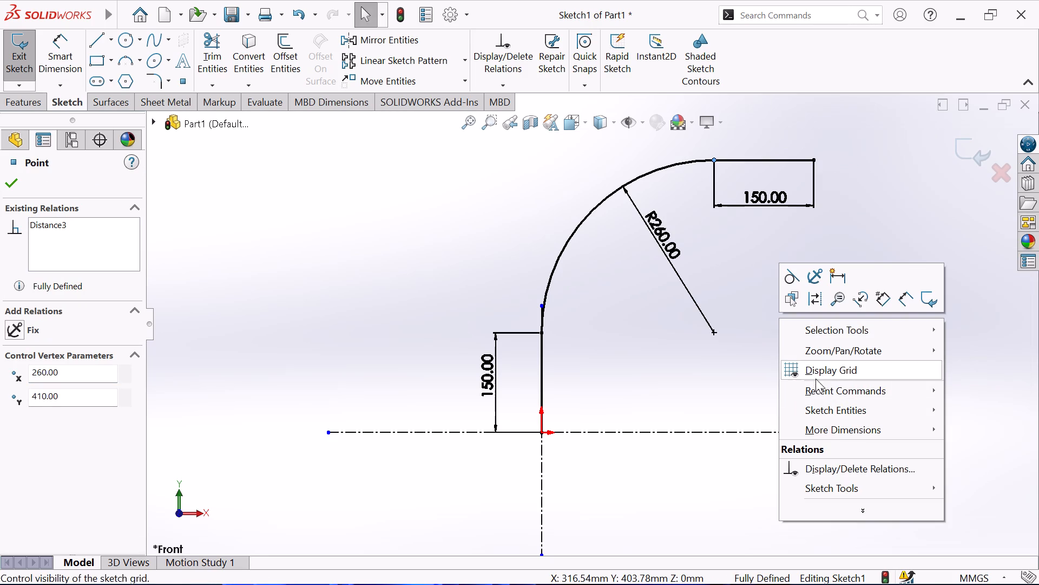
left_click(691, 354)
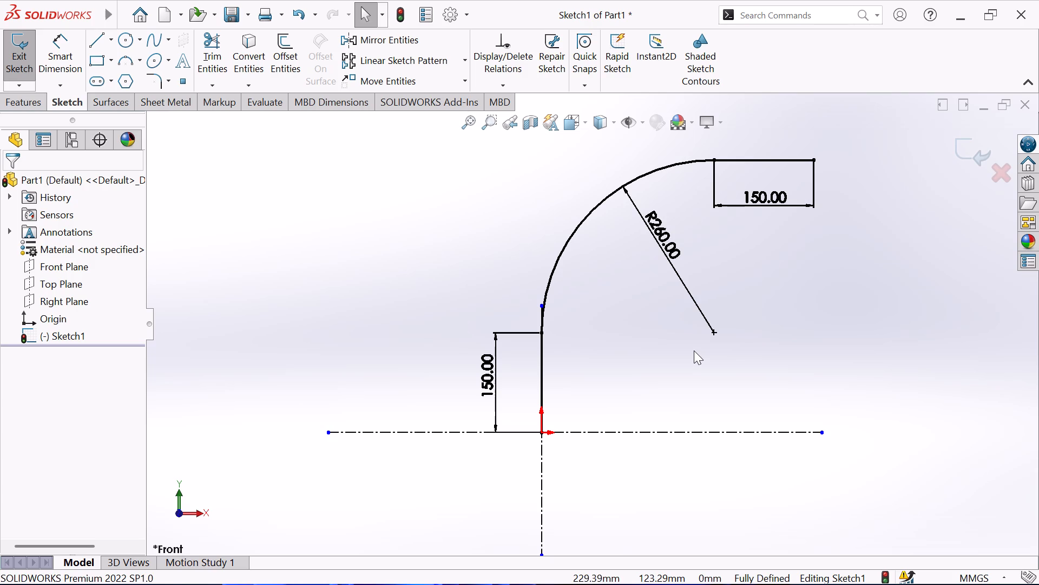
left_click(30, 61)
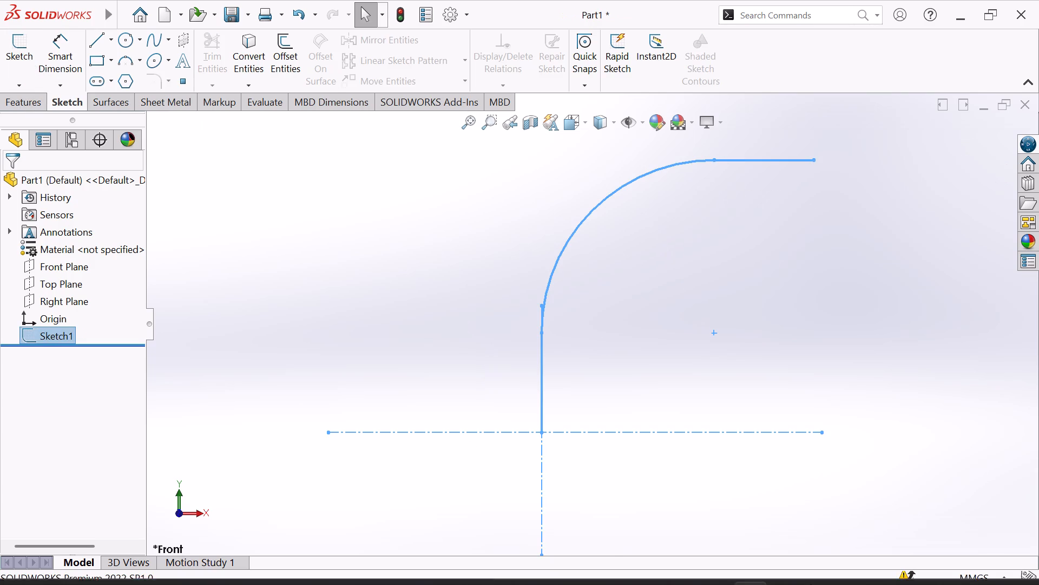
Create a reference plane through the upper horizontal line's free endpoint, parallel to the Right Plane.
left_click(20, 101)
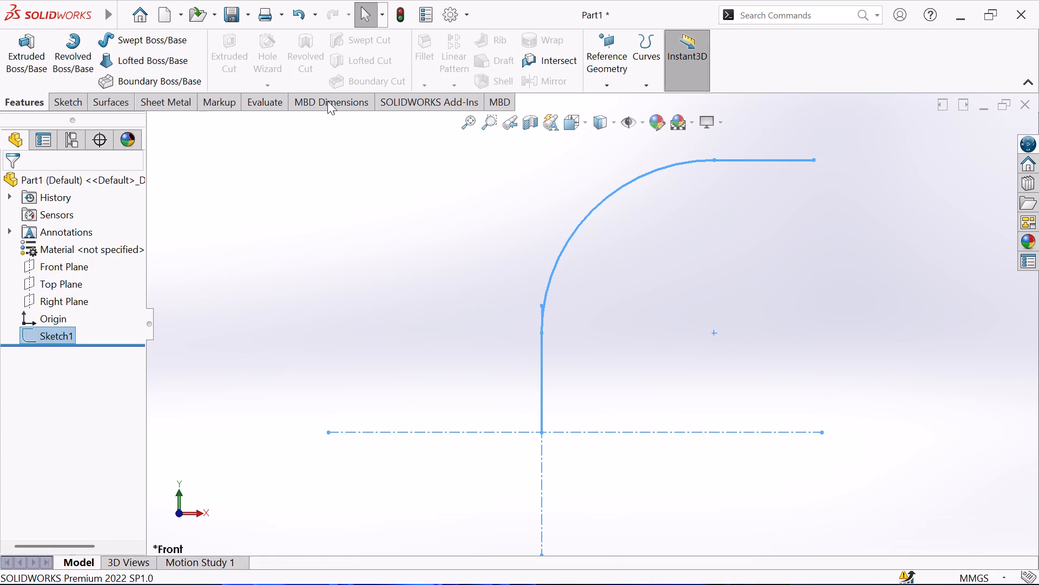
left_click(621, 55)
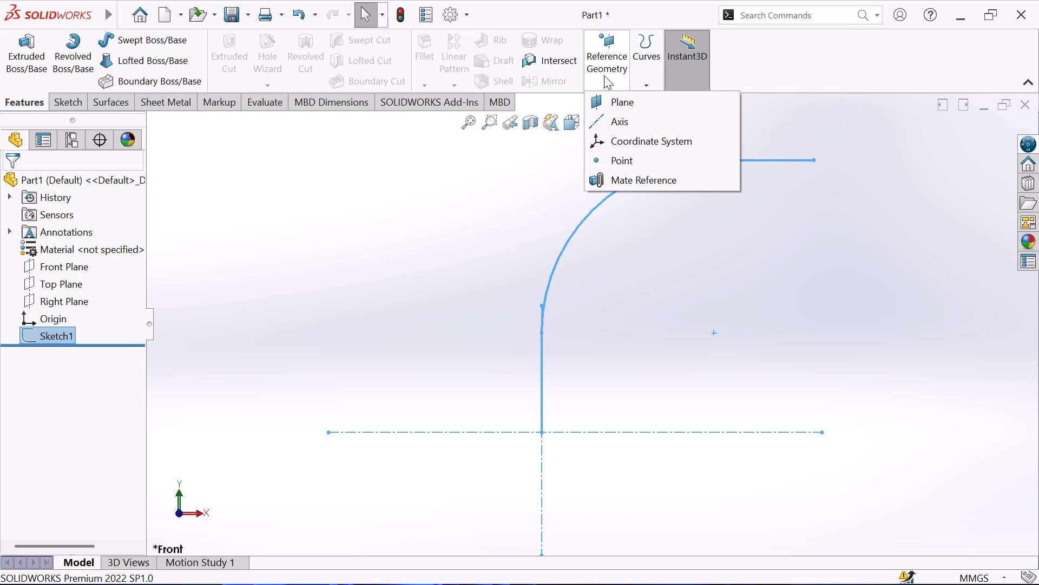
left_click(606, 100)
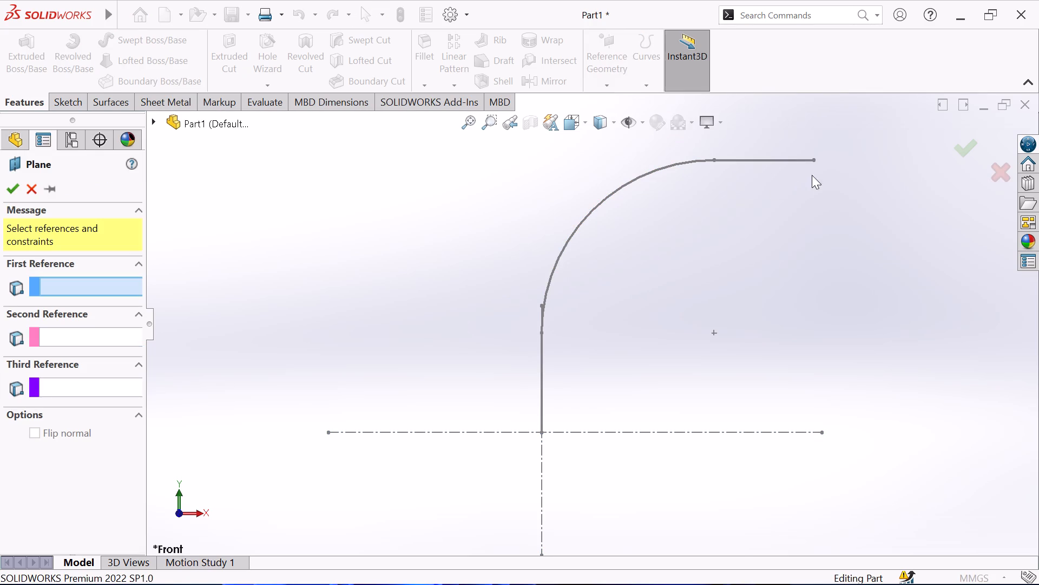
left_click(814, 157)
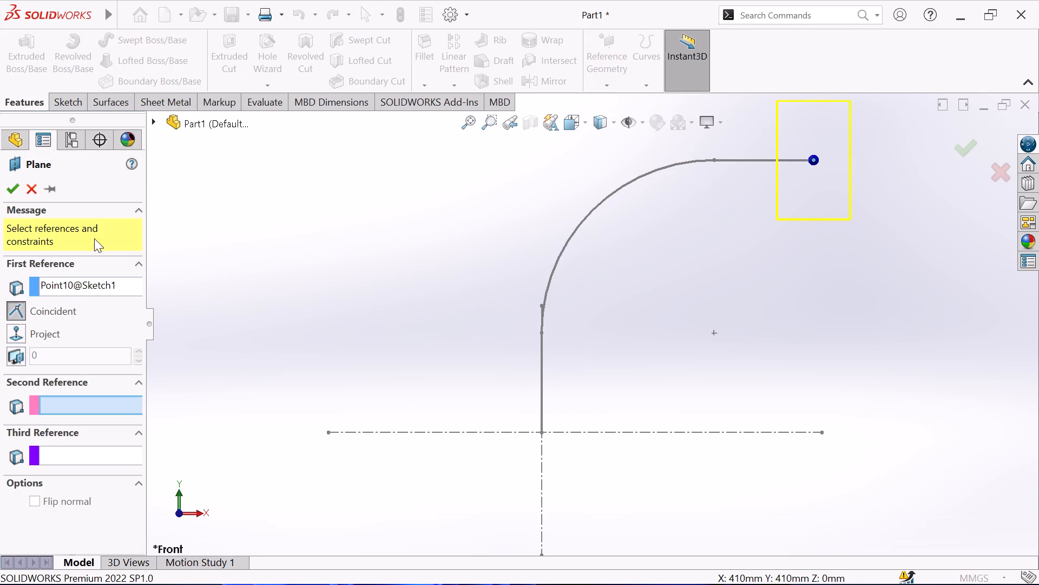
left_click(154, 120)
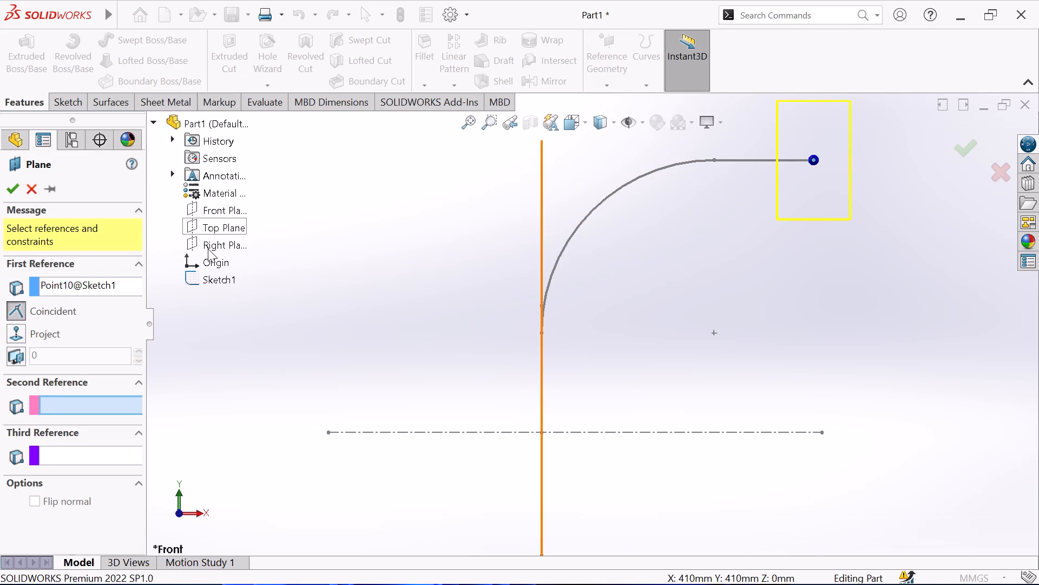
left_click(208, 249)
left_click(15, 185)
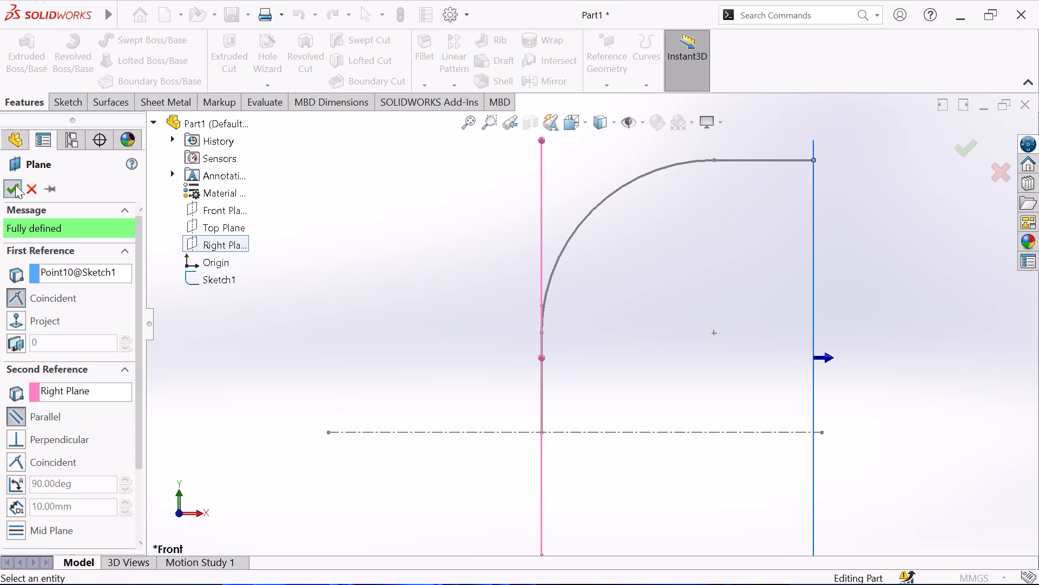
Start a sketch on the new reference plane and draw a circle of about 66 mm radius centred on the path's upper endpoint.
left_click(58, 103)
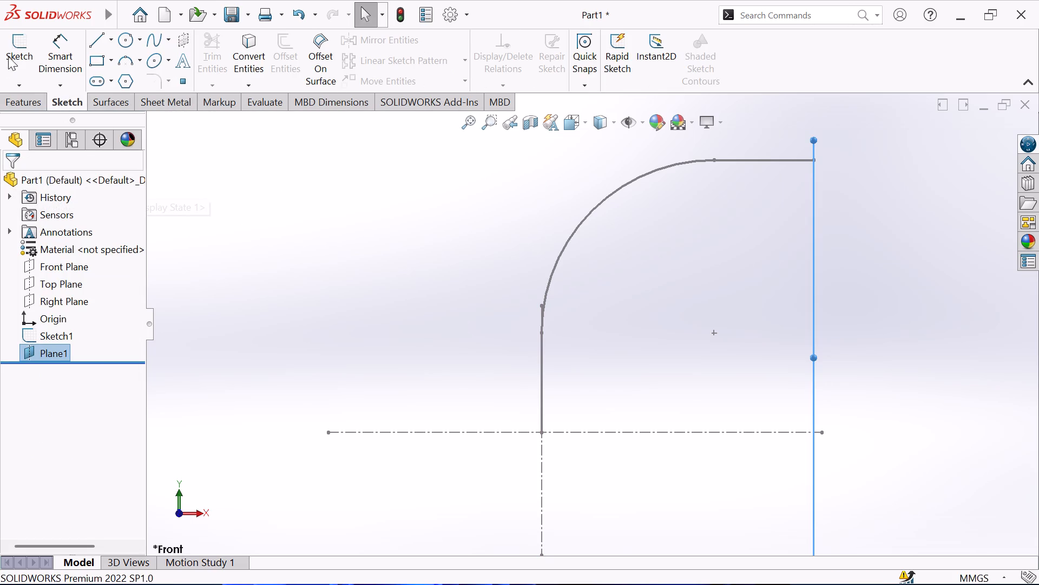
left_click(12, 53)
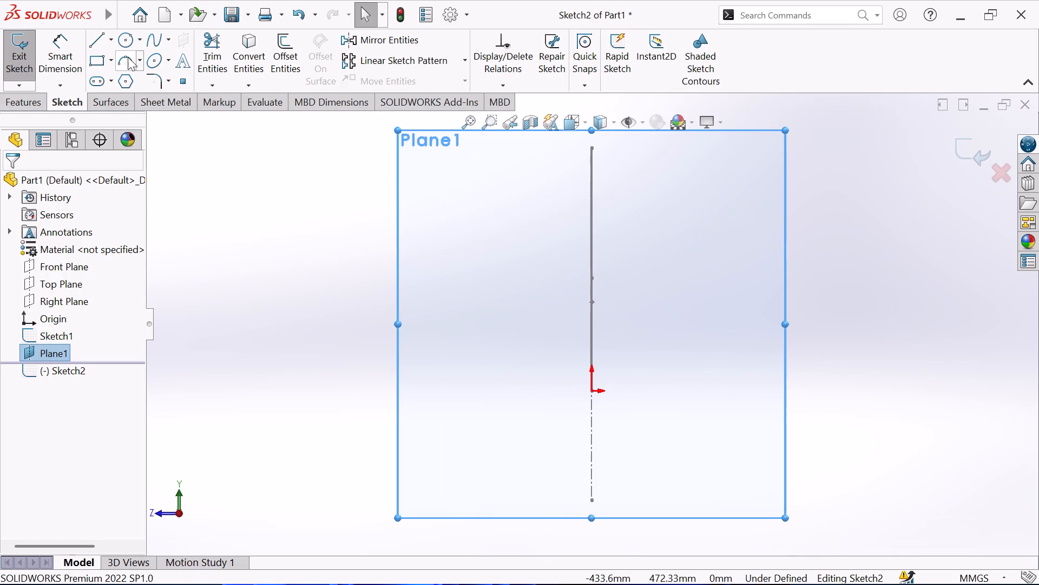
left_click(129, 38)
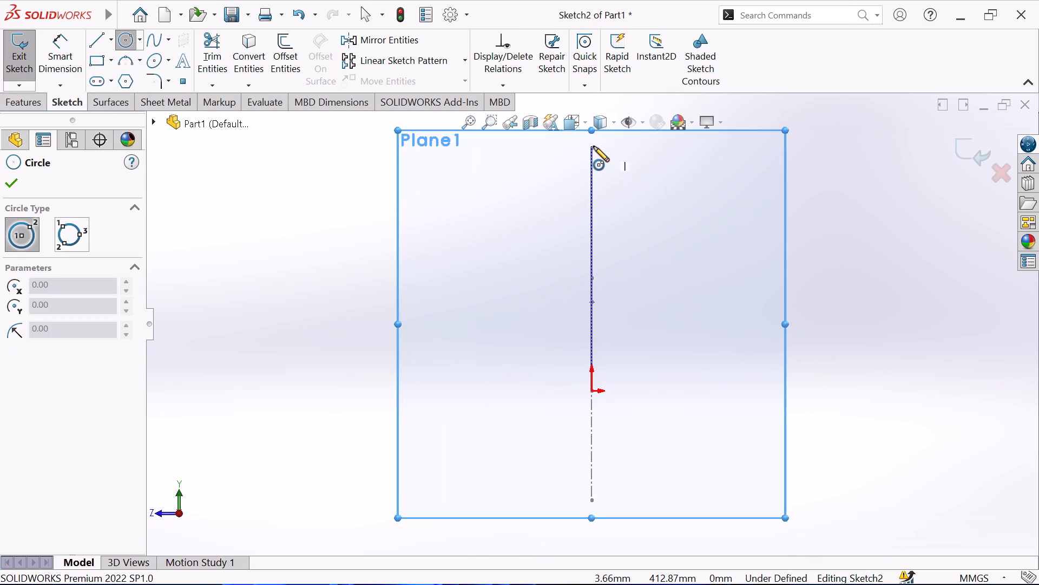
middle_click_drag(646, 187, 653, 193)
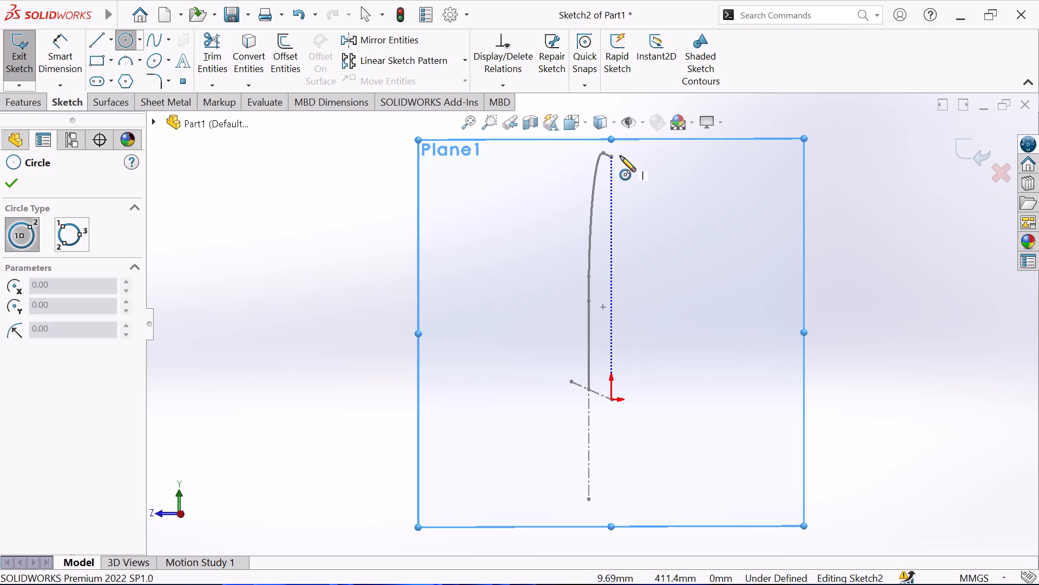
middle_click_drag(643, 167, 657, 186)
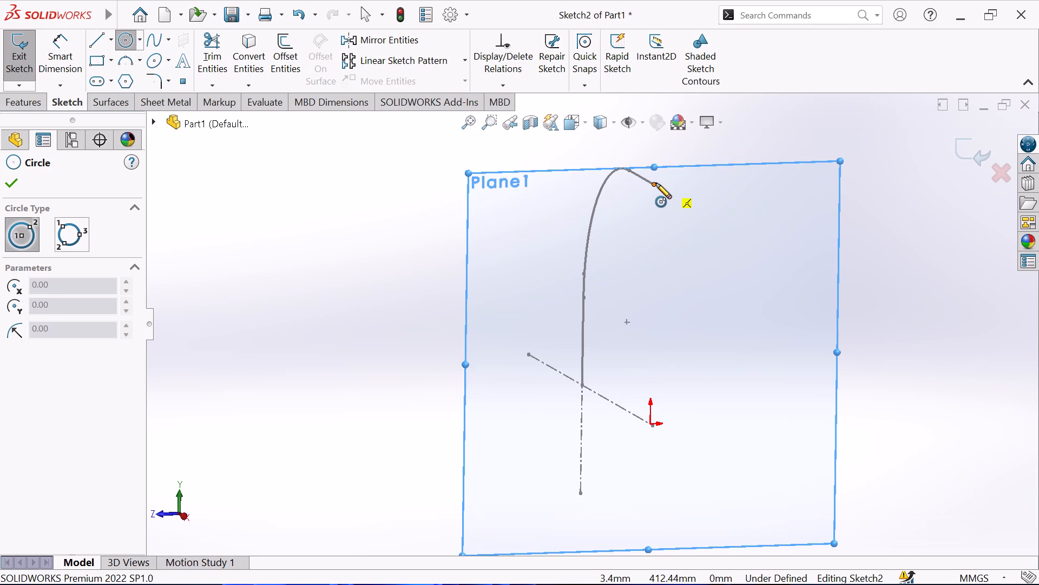
left_click(656, 183)
left_click(676, 152)
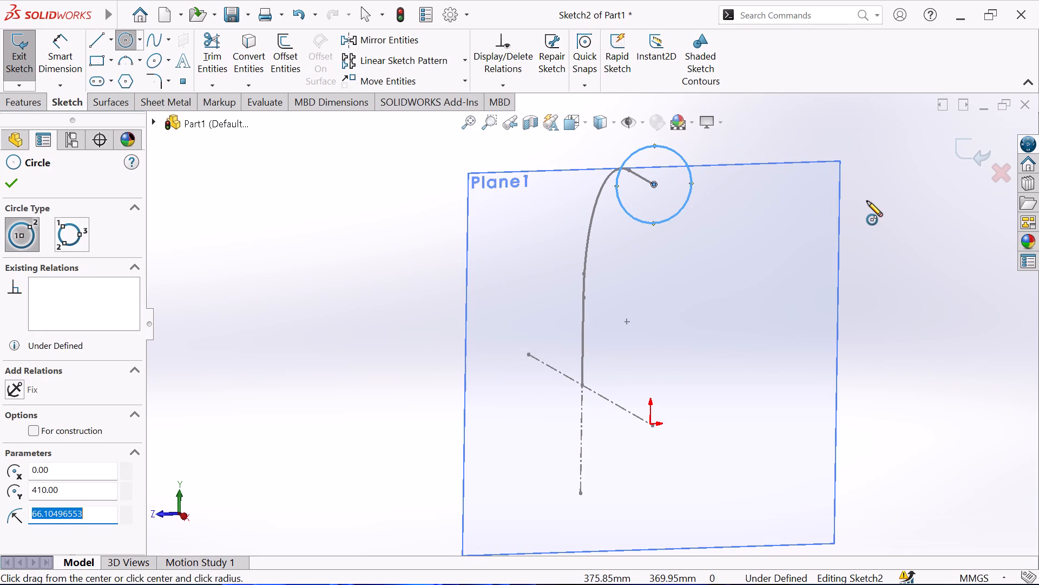
right_click(867, 201)
left_click(869, 212)
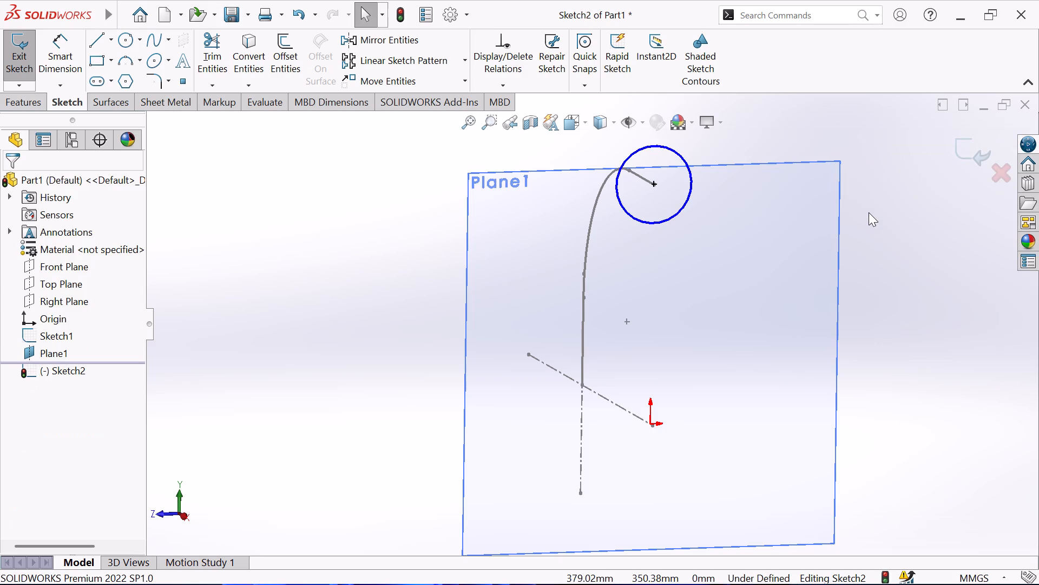
Dimension the circle's diameter to 210 mm.
key("ctrl+8")
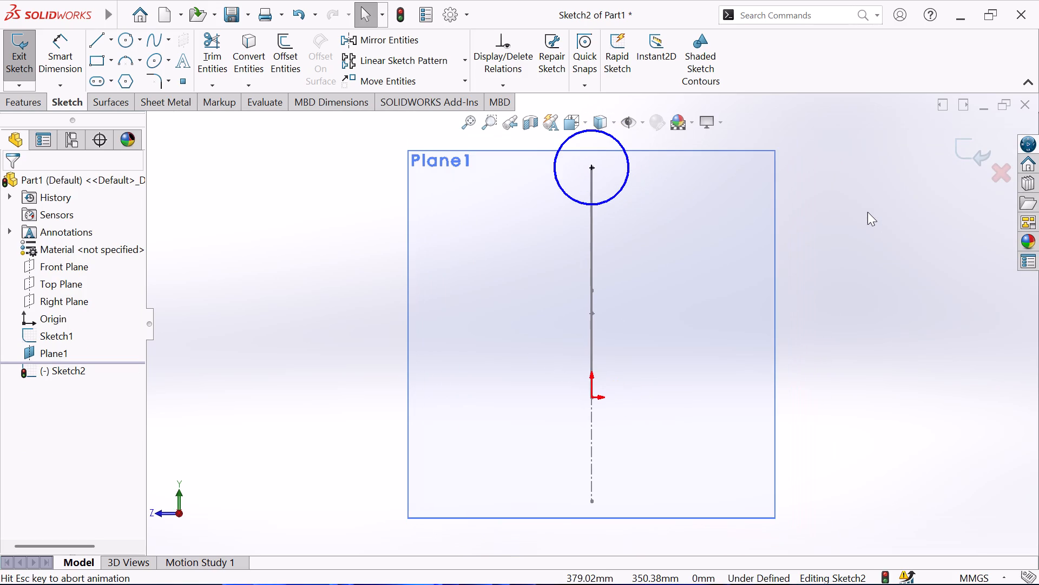
left_click(49, 41)
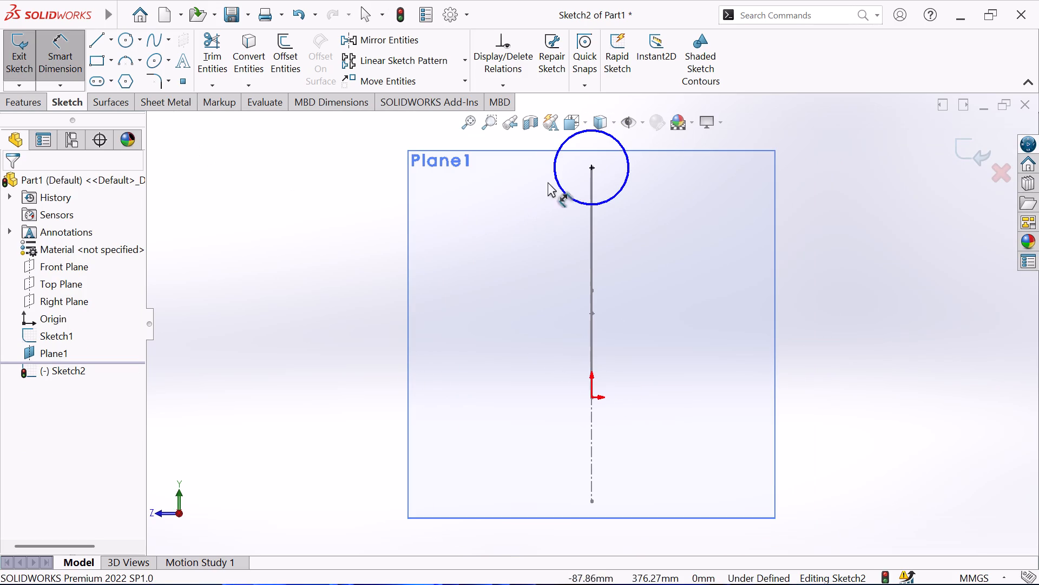
left_click(557, 180)
left_click(496, 187)
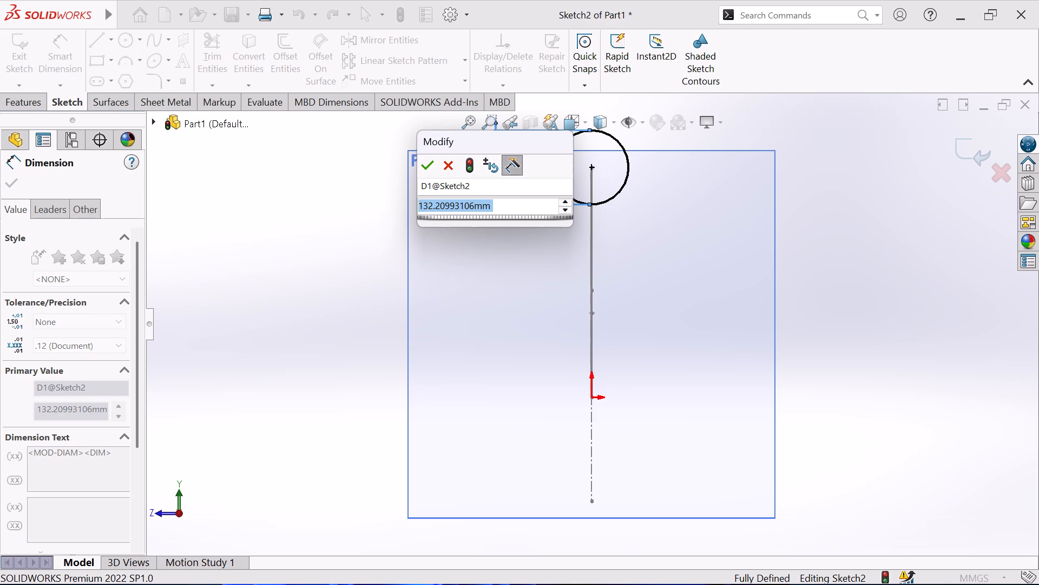
type("21")
key("0")
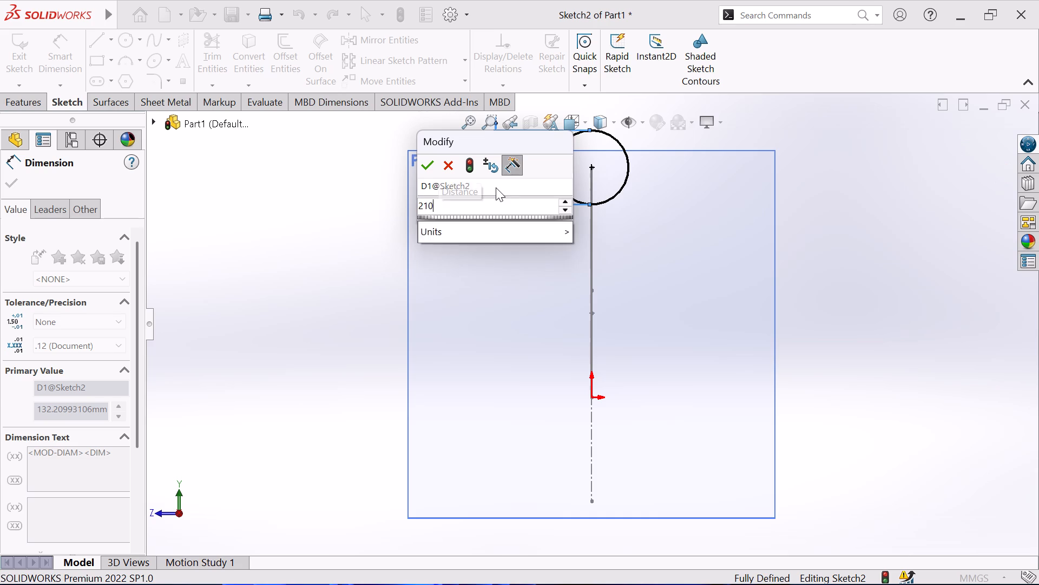
key("Return")
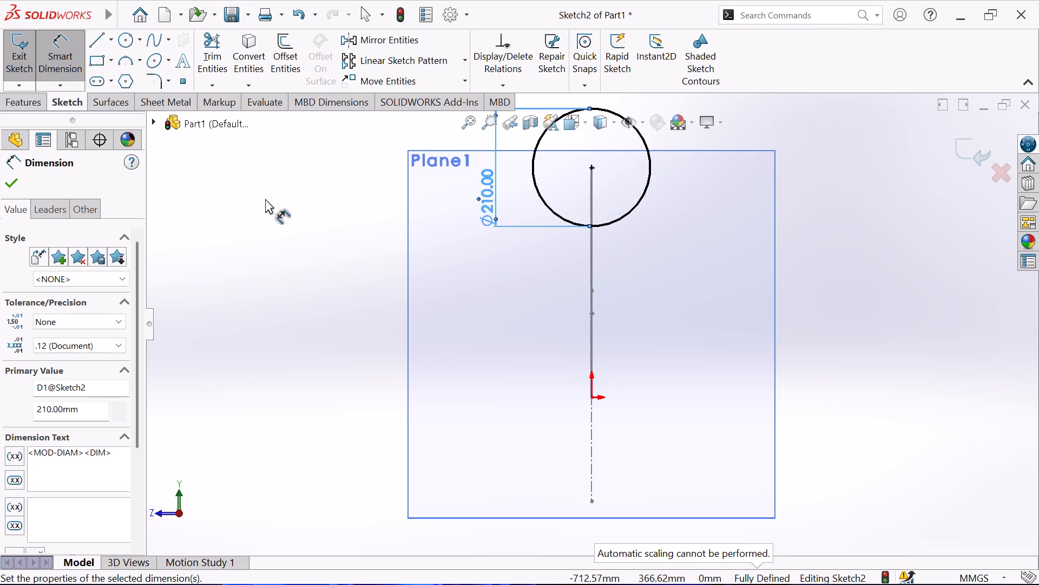
right_click(277, 199)
left_click(319, 245)
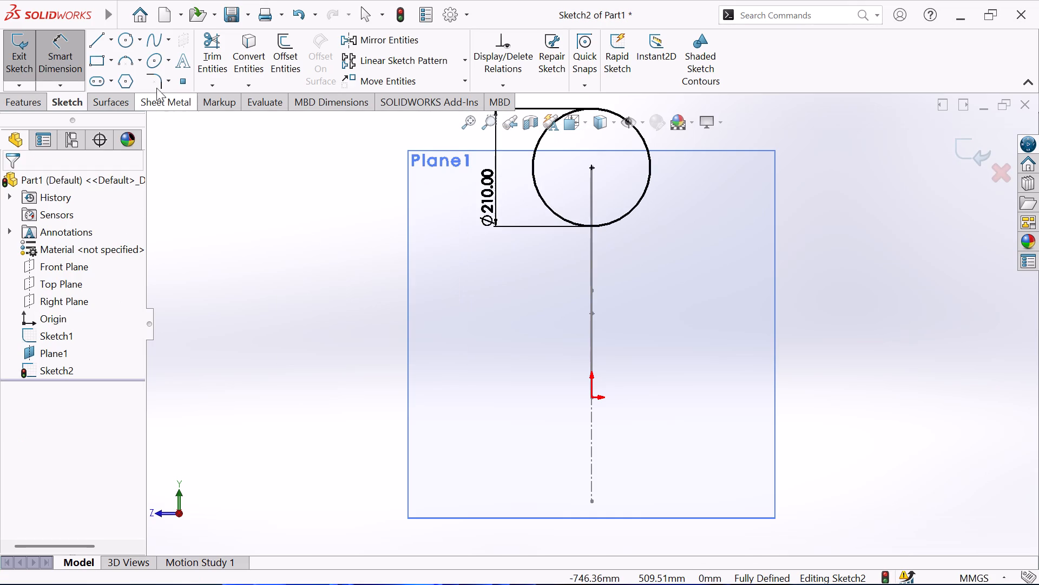
Draw a second circle of about 178 mm radius concentric with the 210 mm circle.
left_click(129, 43)
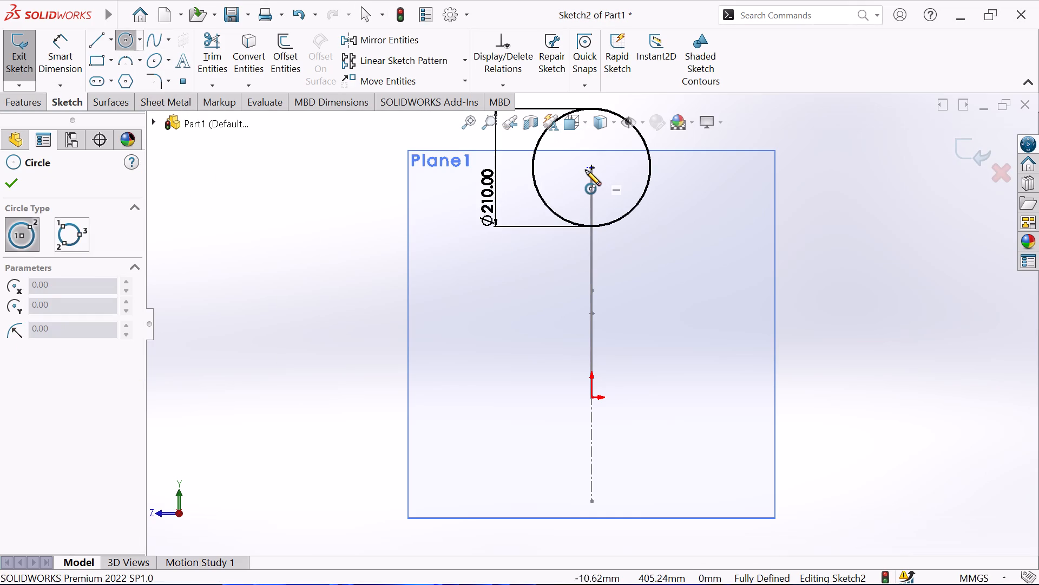
left_click(591, 167)
left_click(669, 230)
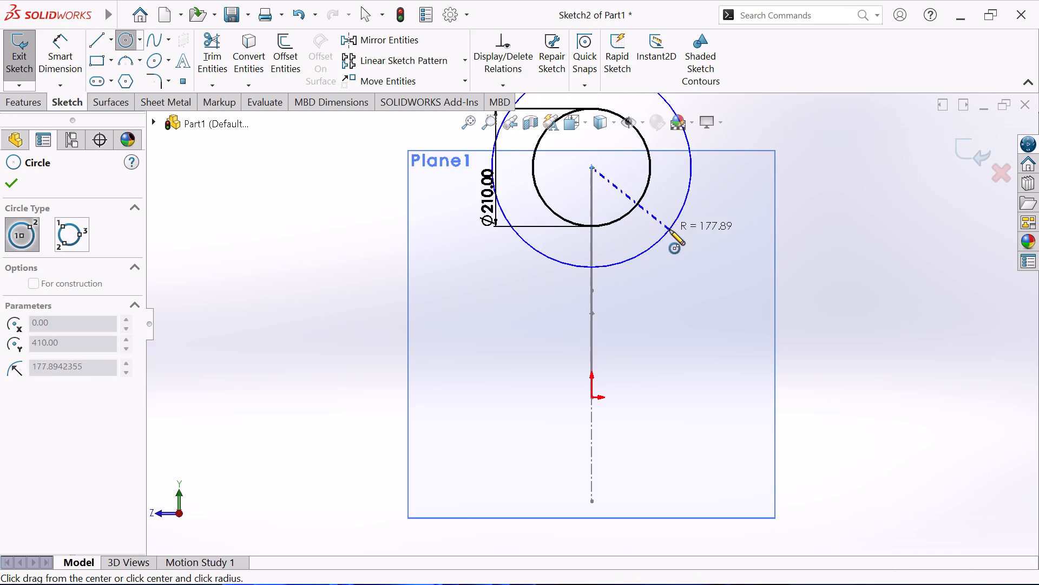
right_click(857, 226)
left_click(864, 240)
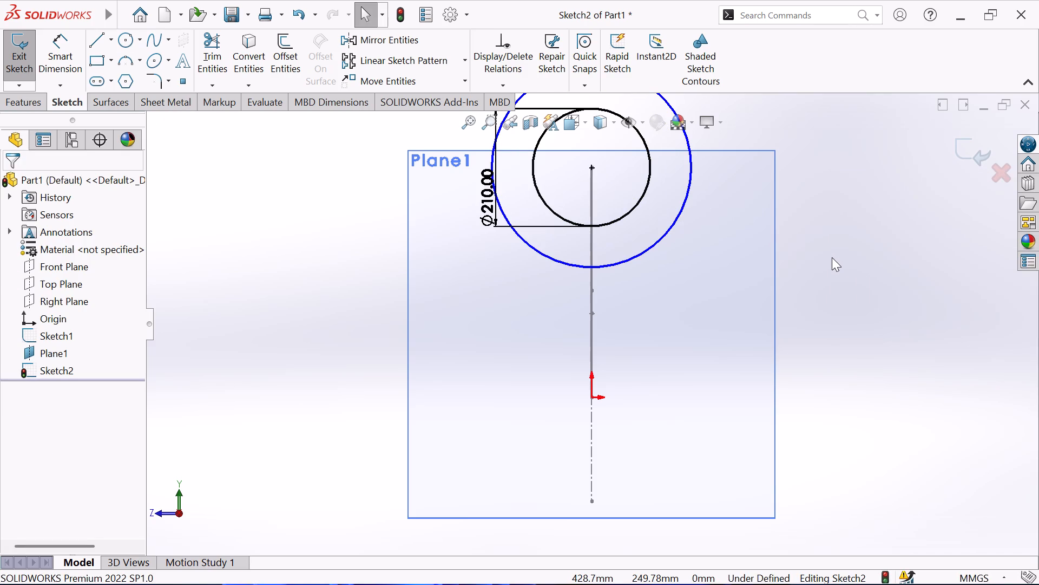
Dimension the outer circle's diameter to 290 mm and exit the sketch.
left_click(68, 66)
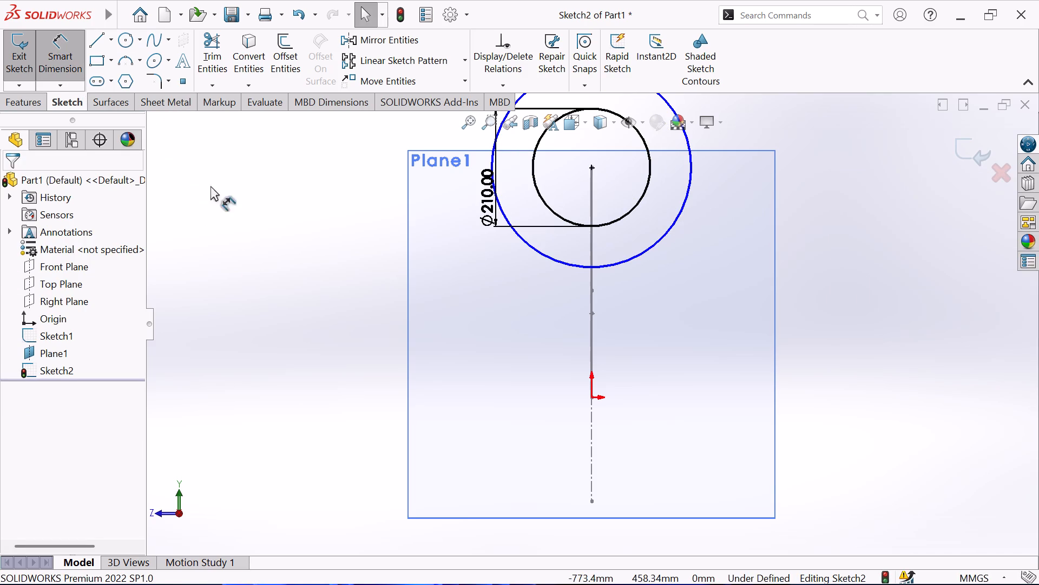
left_click(568, 266)
left_click(473, 289)
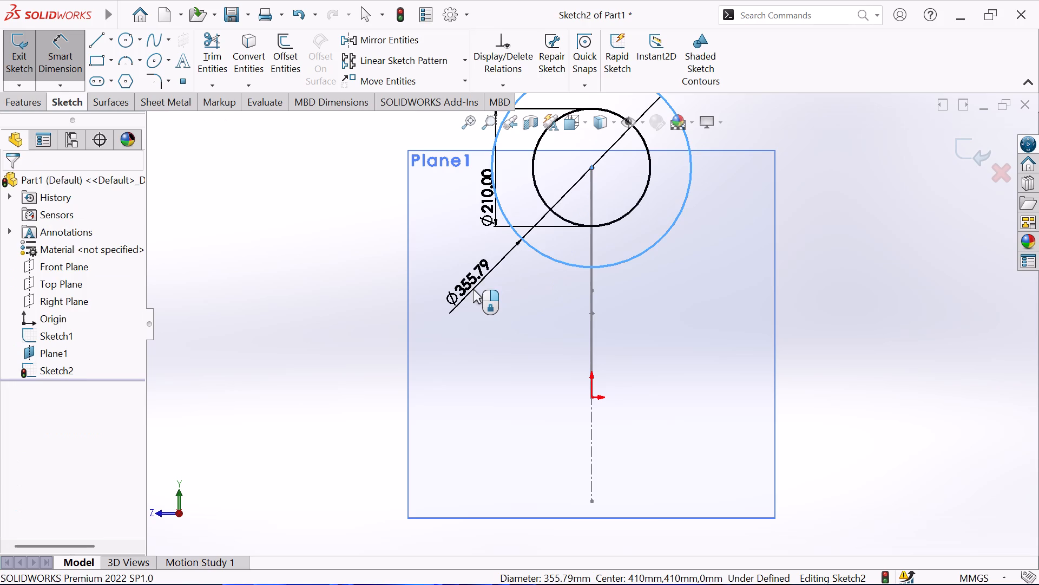
key("2")
type("90")
key("Return")
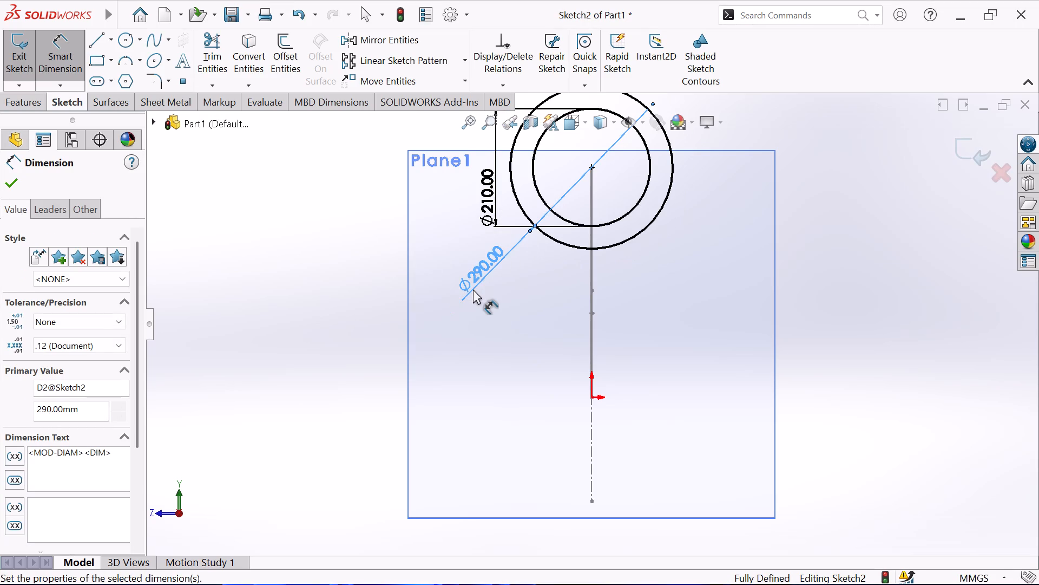
right_click(375, 303)
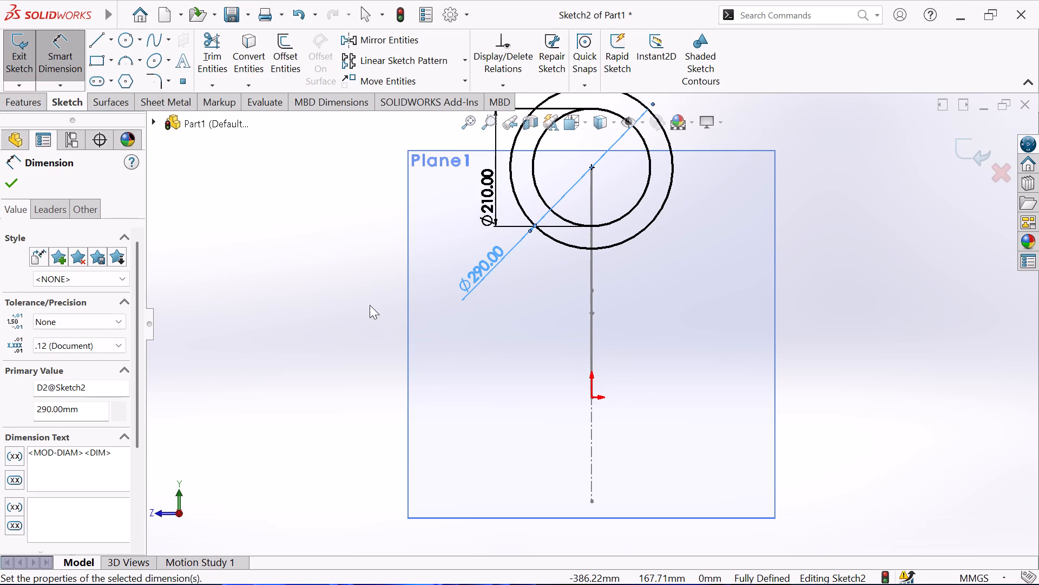
left_click(407, 357)
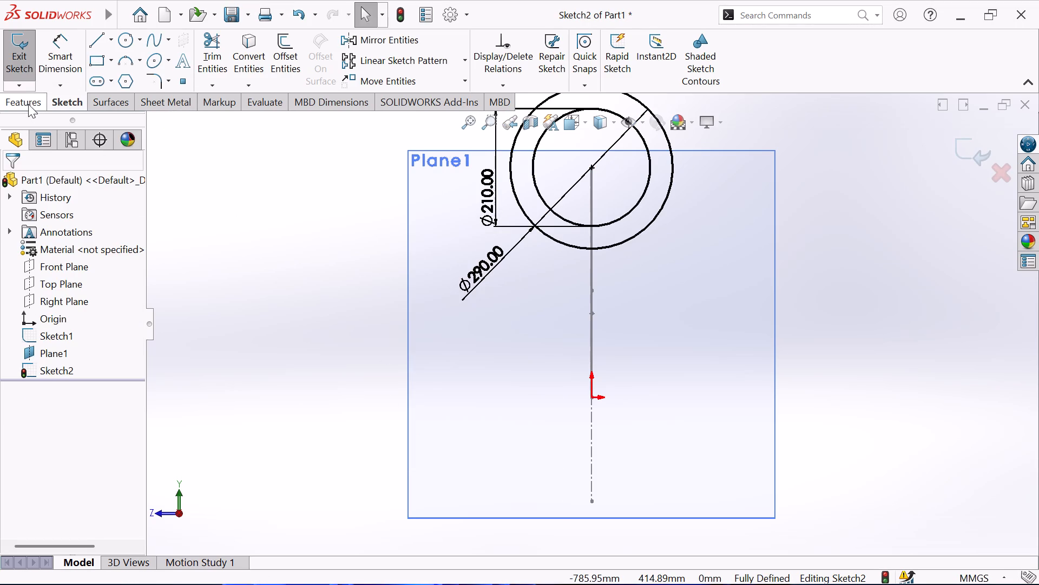
left_click(22, 67)
Create a Swept Boss/Base using the two-circle sketch as profile and the line-arc-line Sketch1 as path.
left_click(24, 103)
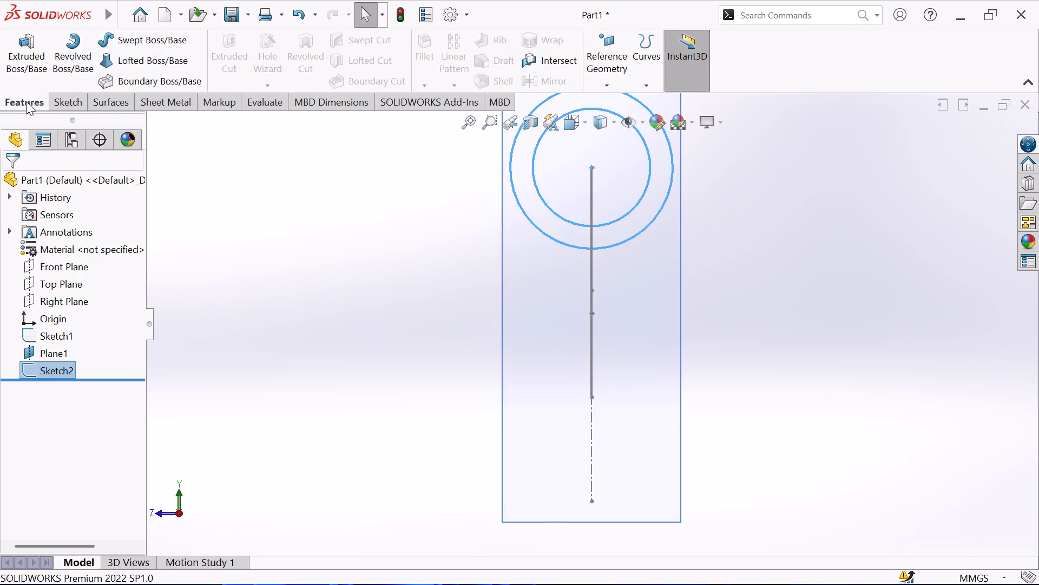
left_click(124, 44)
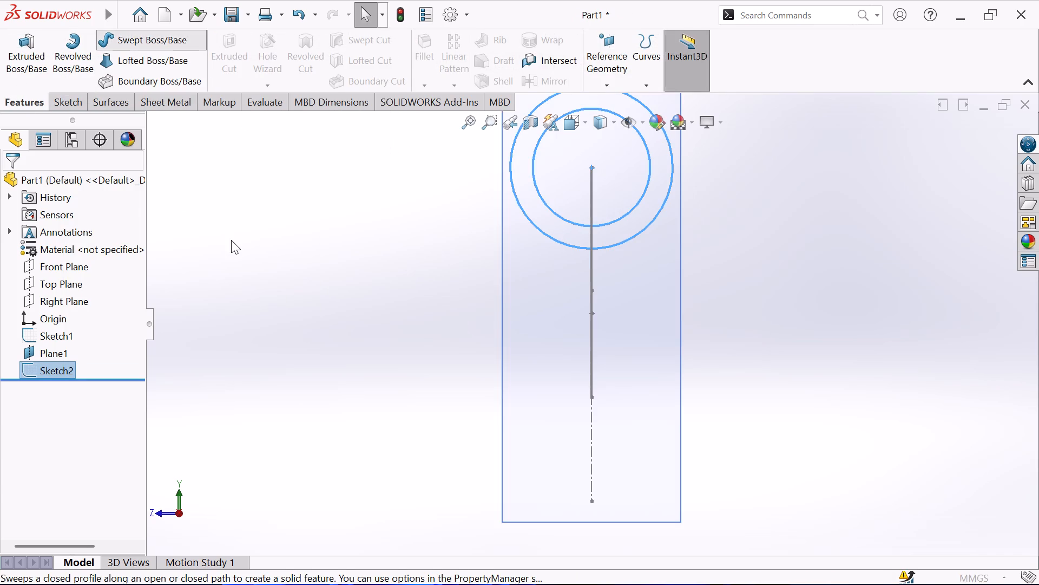
middle_click_drag(232, 240, 279, 323)
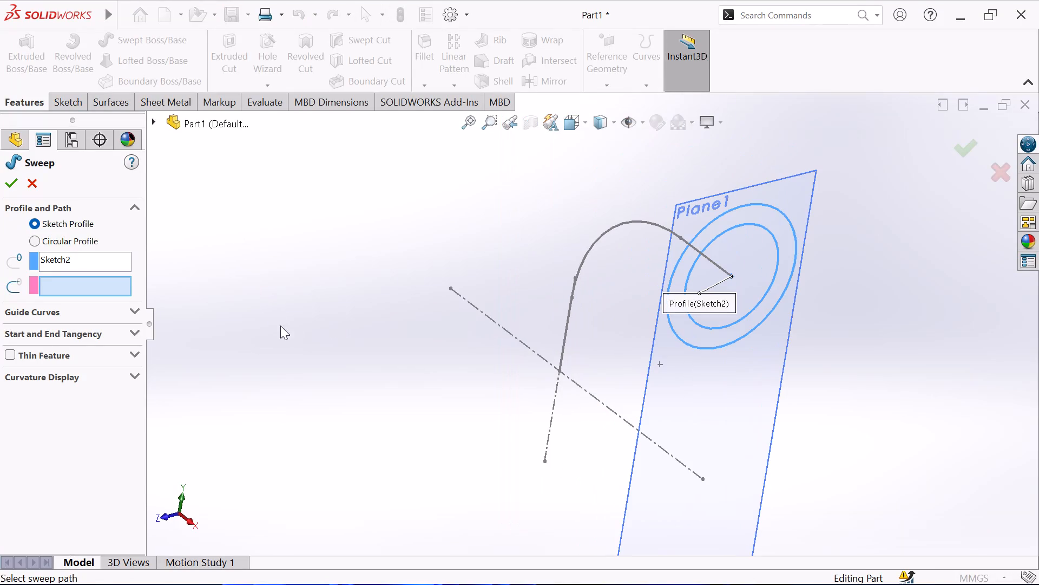
left_click(602, 238)
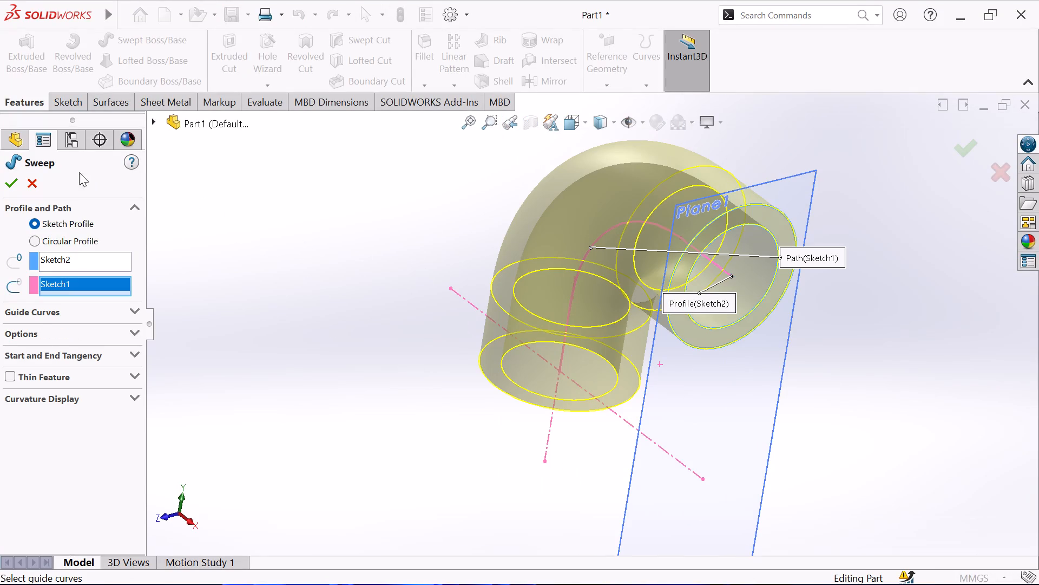
left_click(12, 180)
left_click(331, 281)
Hide the reference plane Plane1 at the end of the swept pipe.
middle_click_drag(345, 277, 456, 194)
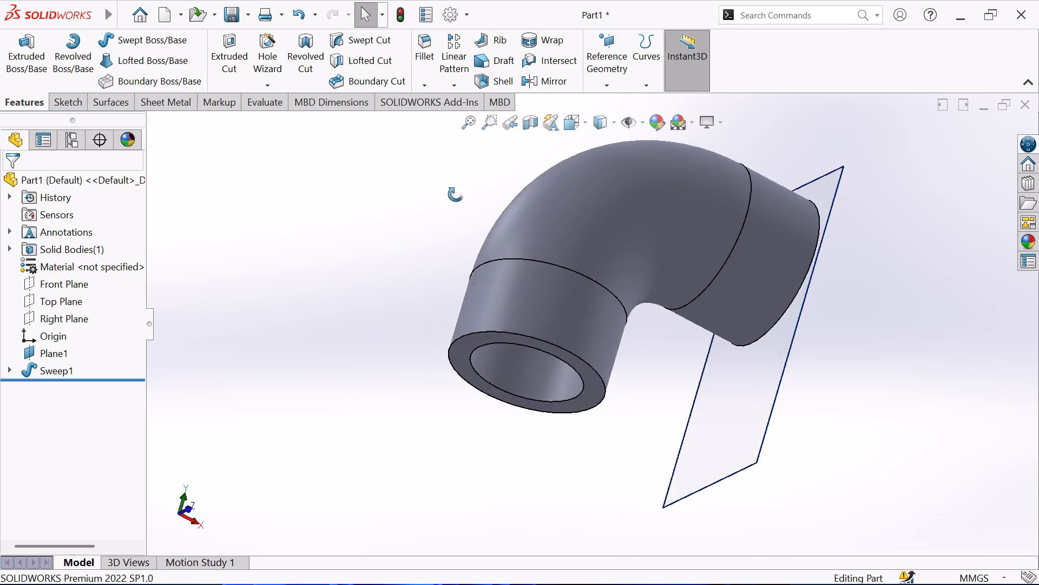
middle_click_drag(456, 194, 402, 310)
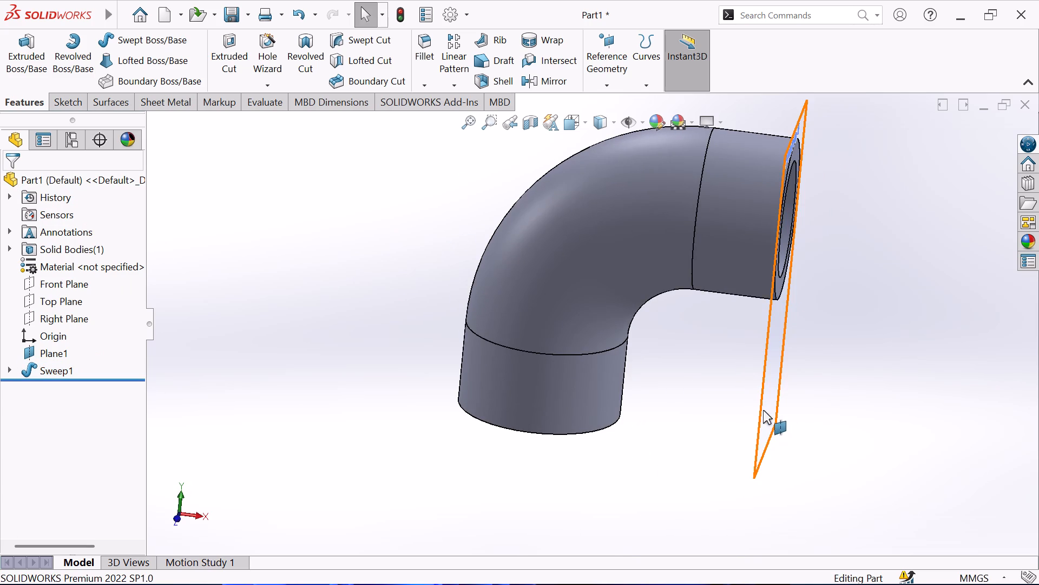
left_click(762, 407)
left_click(846, 372)
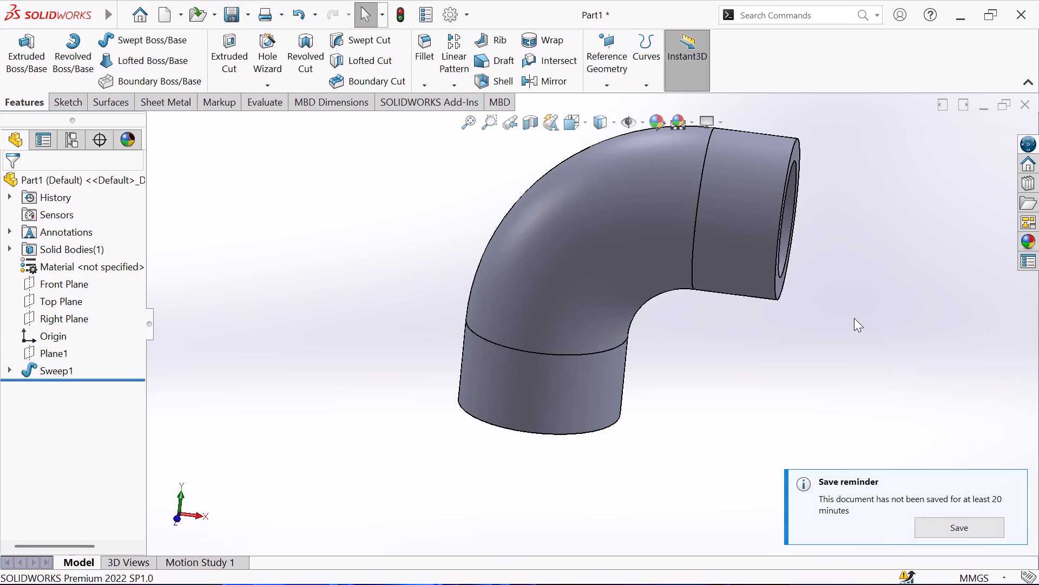
Start a sketch on the horizontal leg's ring-shaped end face and draw a center rectangle about 467 by 305 mm centred on the bore.
middle_click_drag(854, 317, 709, 265)
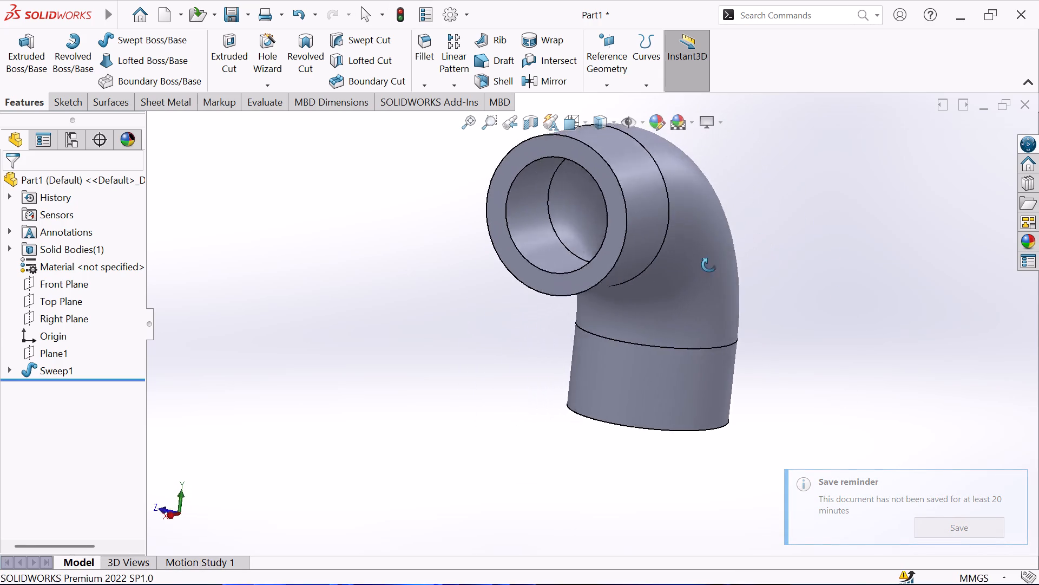
middle_click_drag(709, 265, 807, 582)
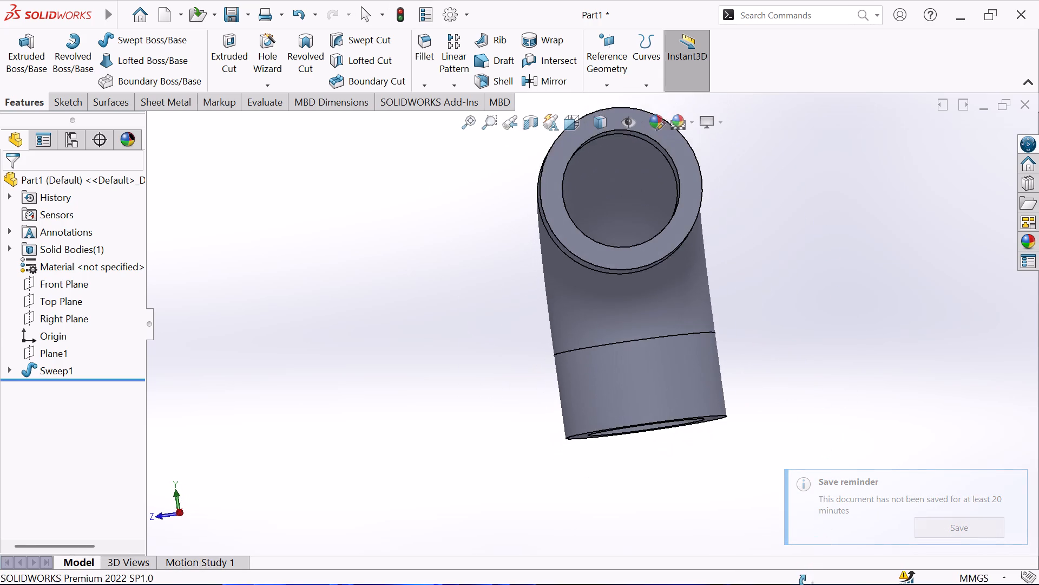
middle_click_drag(807, 582, 807, 583)
left_click(693, 174)
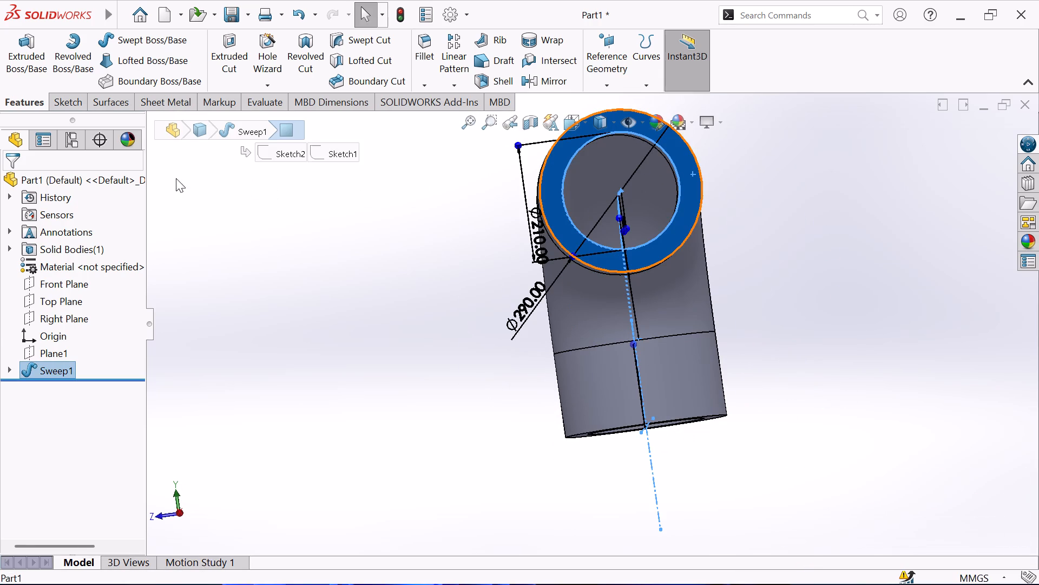
left_click(54, 101)
left_click(25, 57)
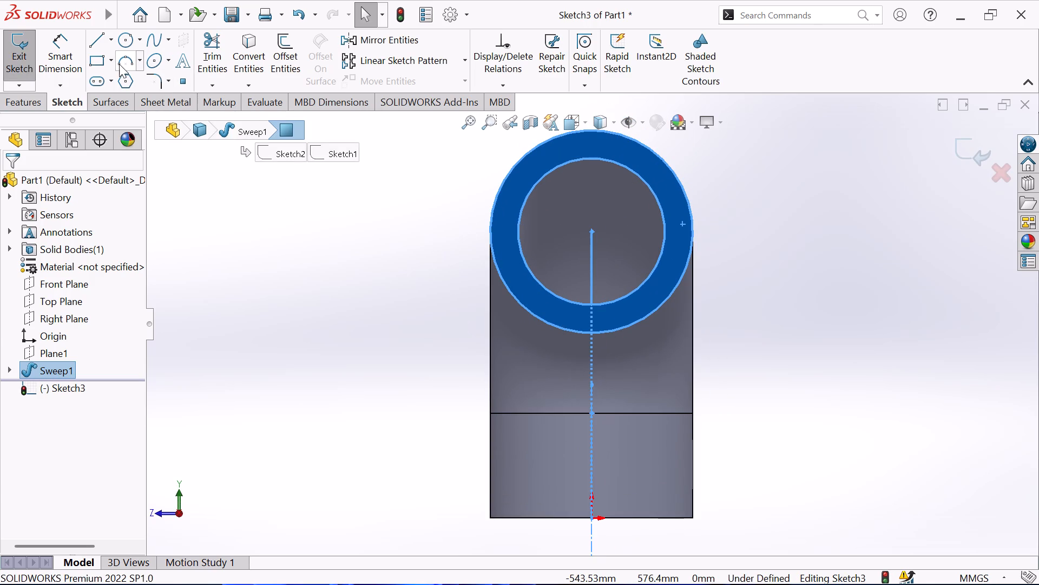
left_click(110, 64)
left_click(99, 95)
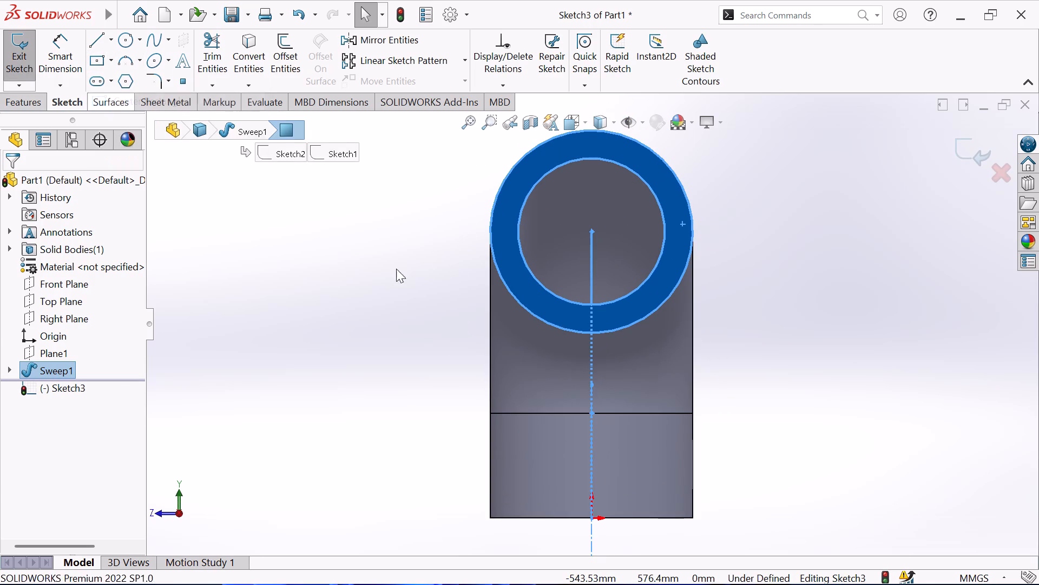
left_click(589, 232)
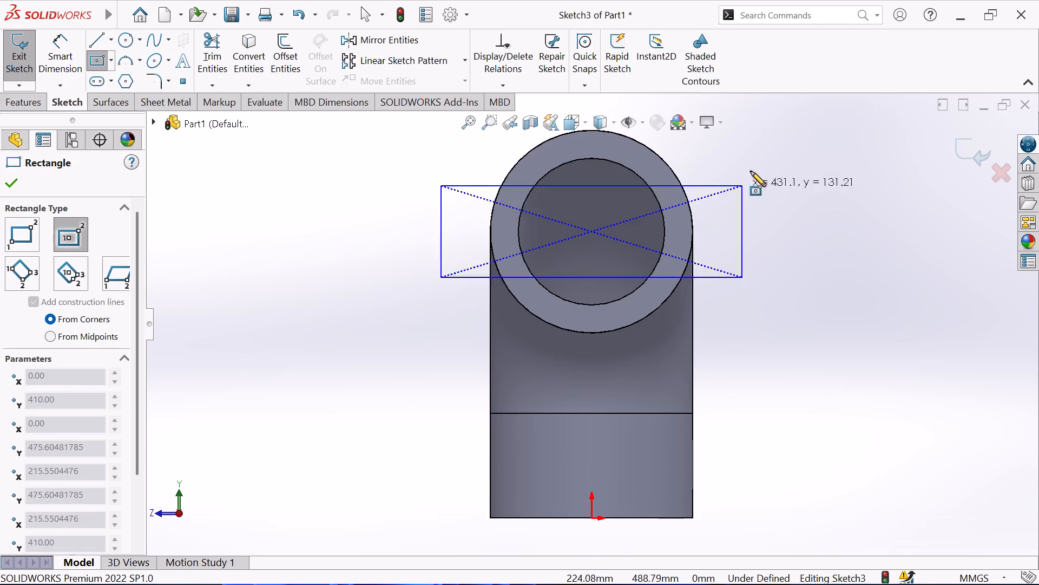
left_click(754, 125)
right_click(874, 220)
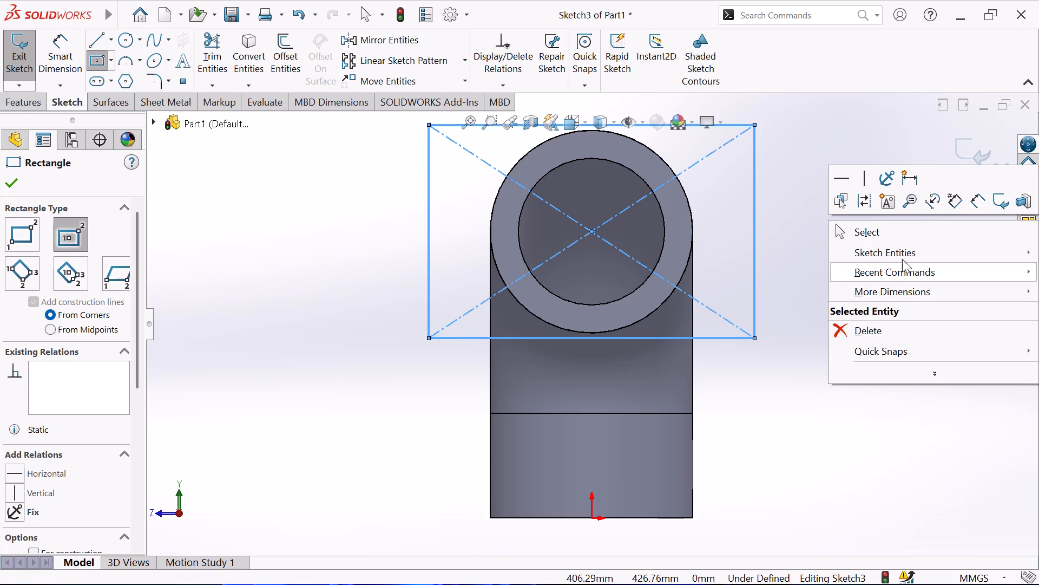
left_click(902, 232)
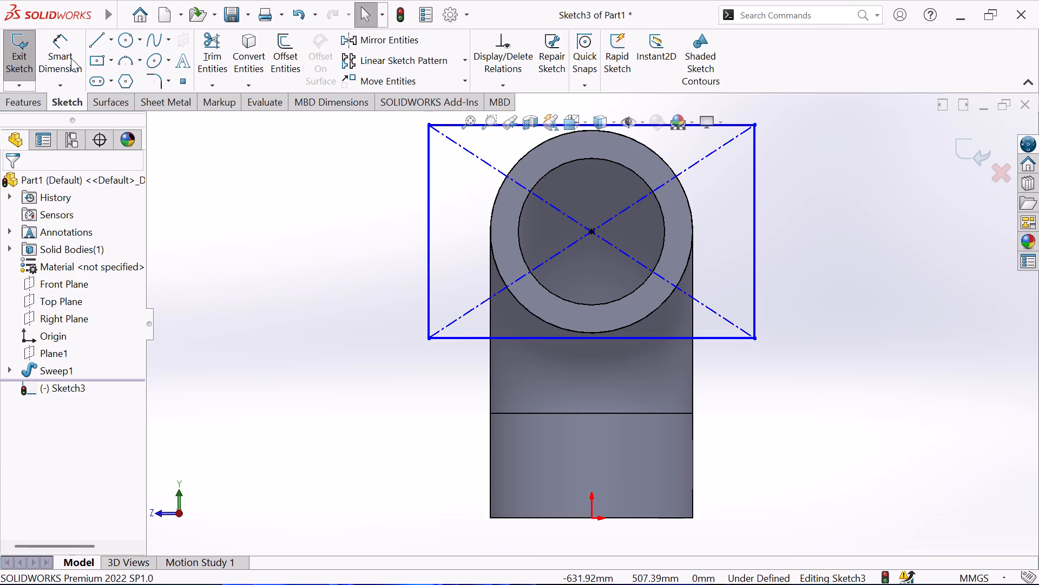
Dimension the rectangle's width and height to 360 mm each.
left_click(71, 58)
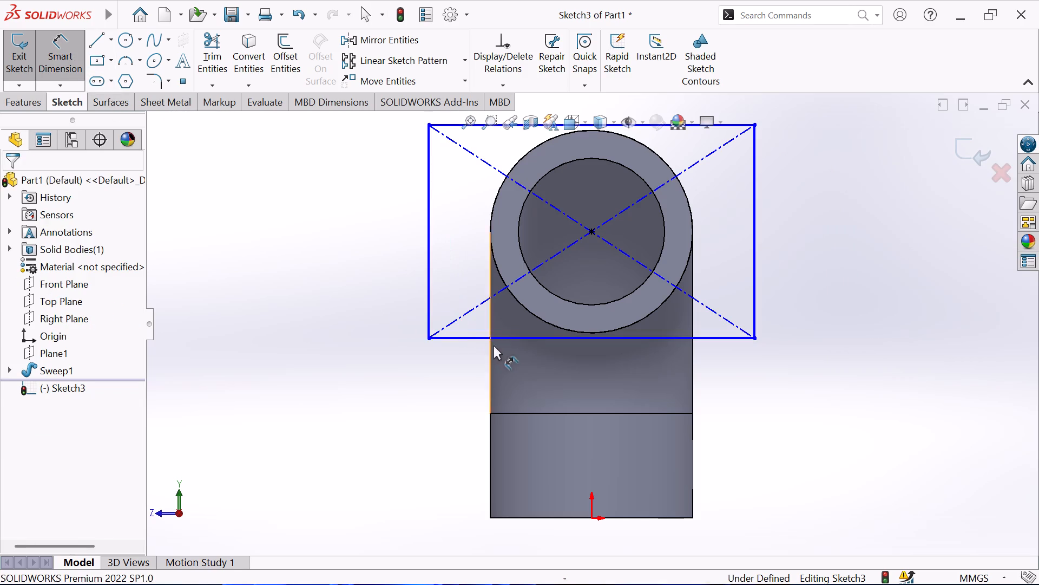
left_click(498, 337)
left_click(620, 432)
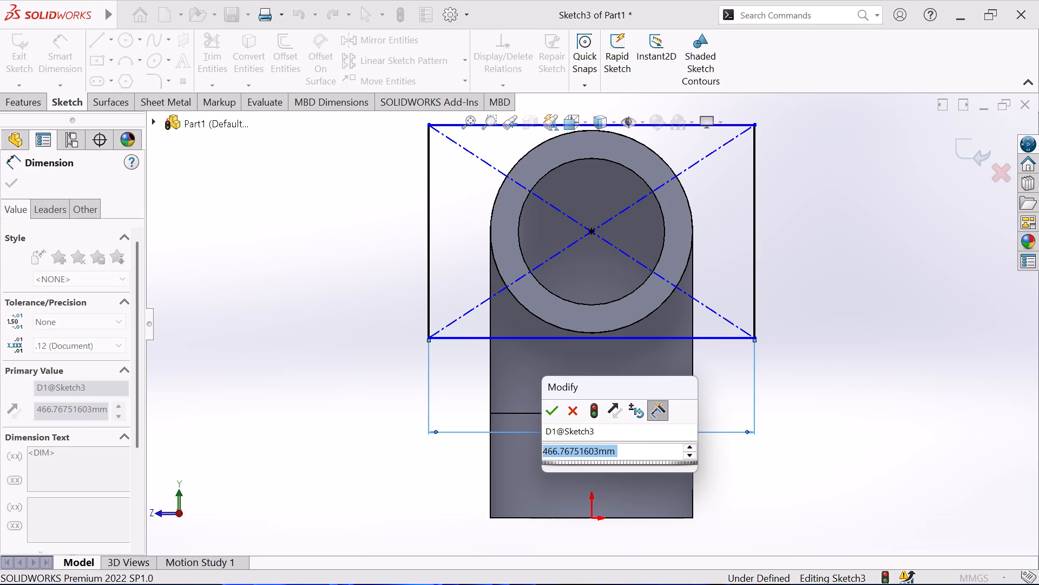
type("360")
key("Return")
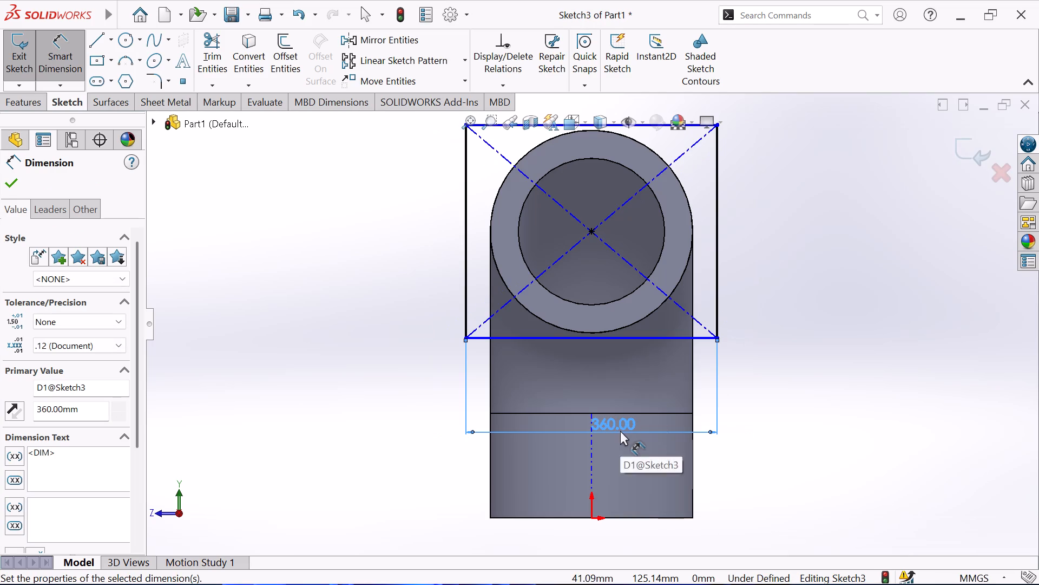
left_click(718, 177)
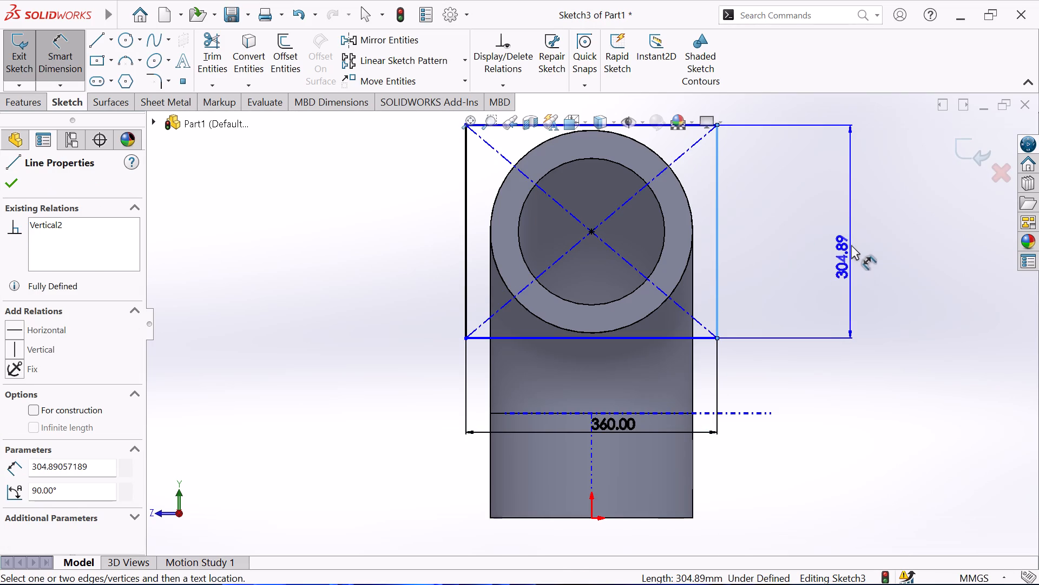
left_click(852, 244)
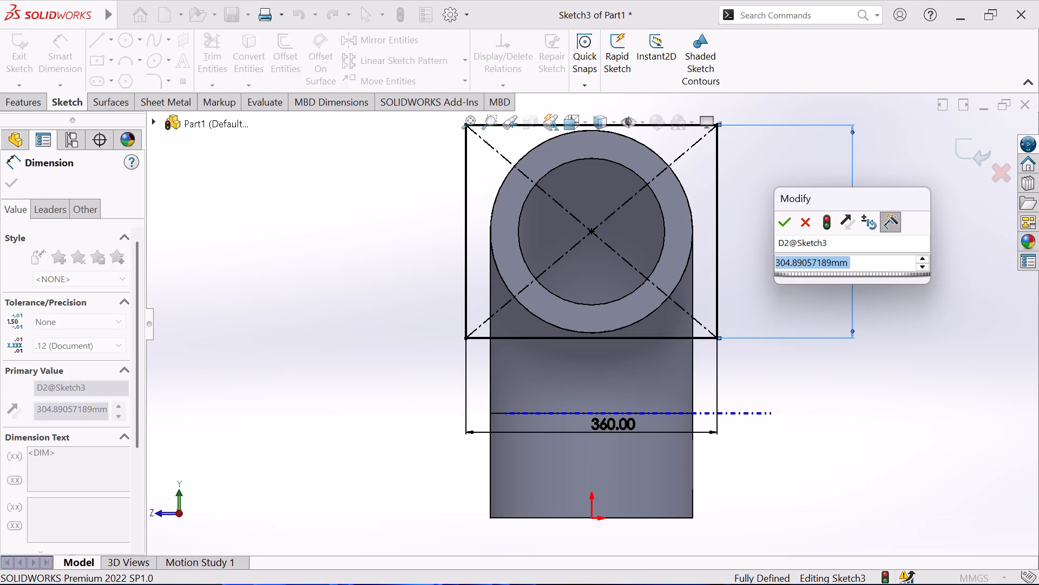
type("360")
key("Return")
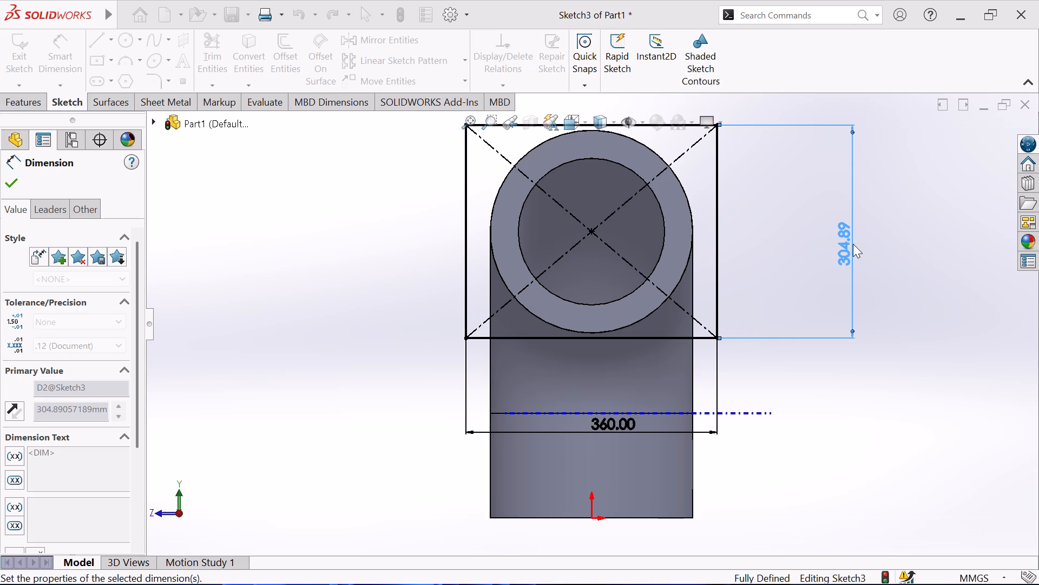
right_click(926, 256)
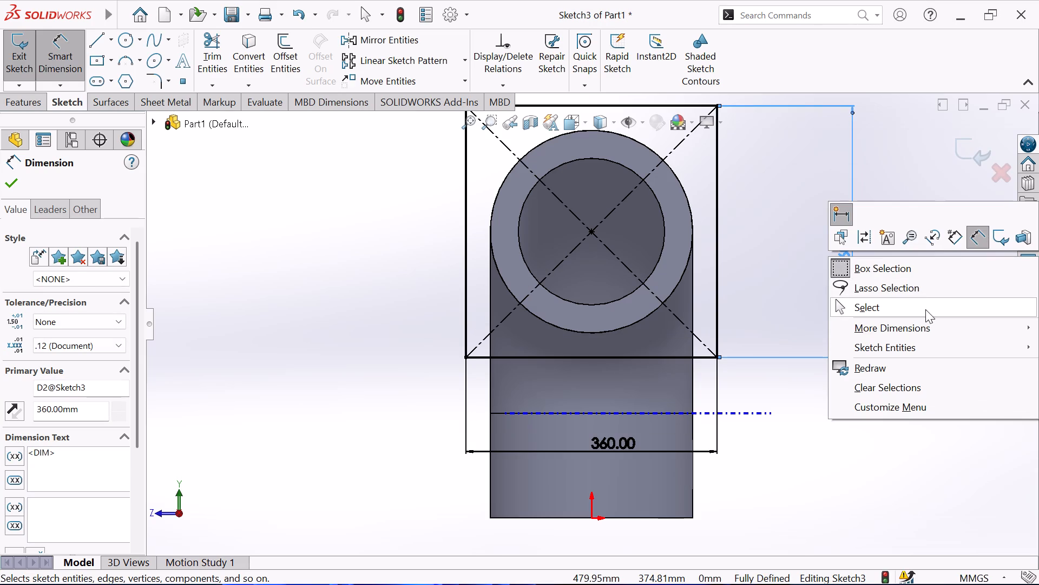
left_click(925, 309)
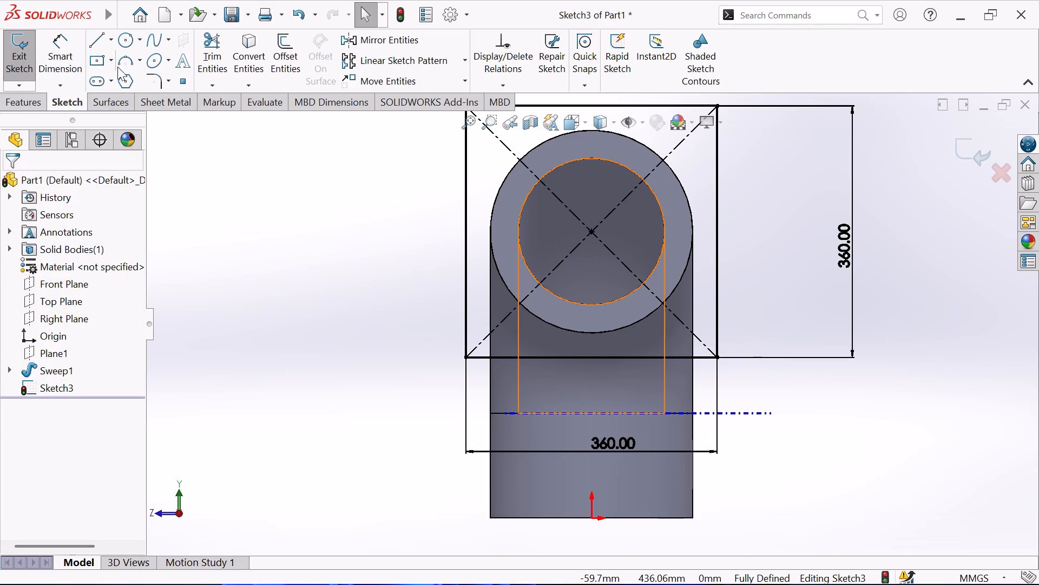
Round all four corners of the 360 mm square with 20 mm sketch fillets.
left_click(148, 73)
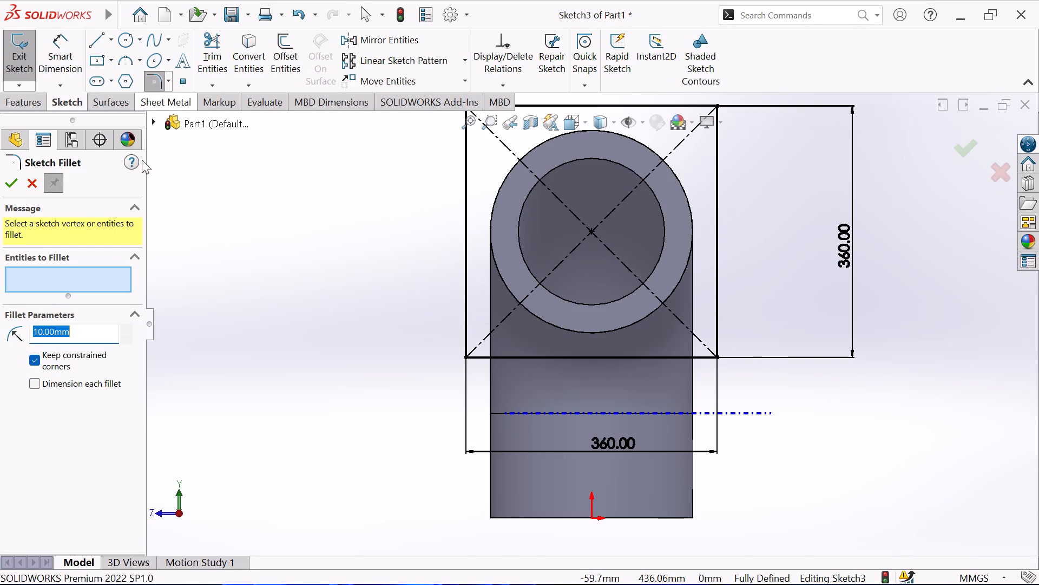
key("2")
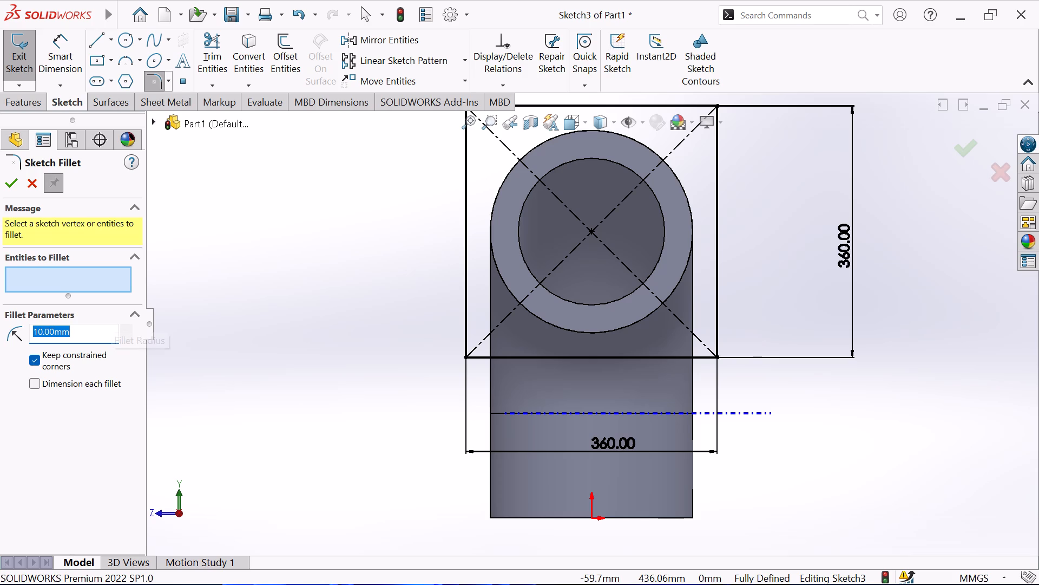
key("0")
left_click(253, 320)
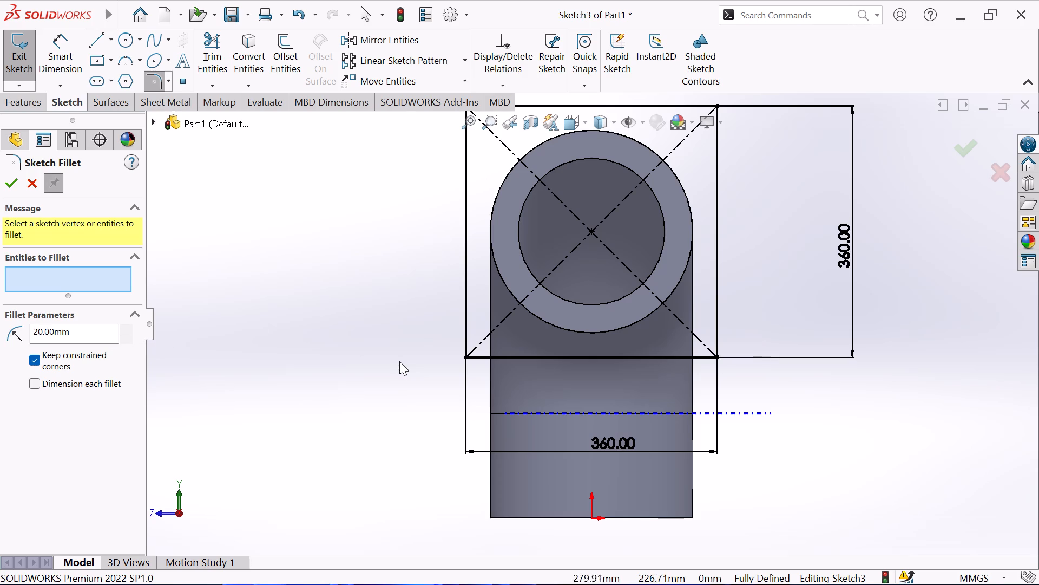
left_click(466, 356)
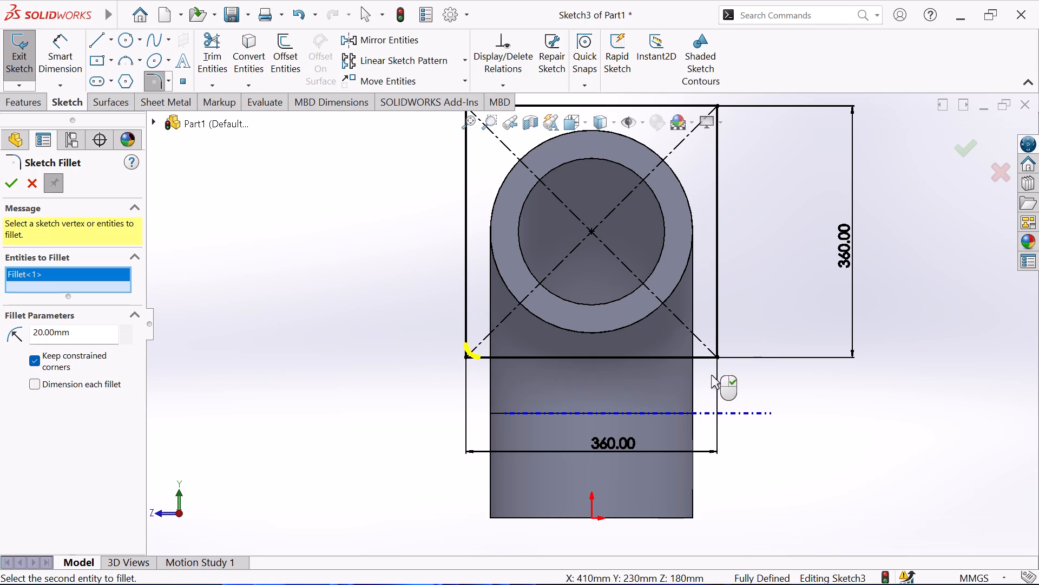
left_click(720, 357)
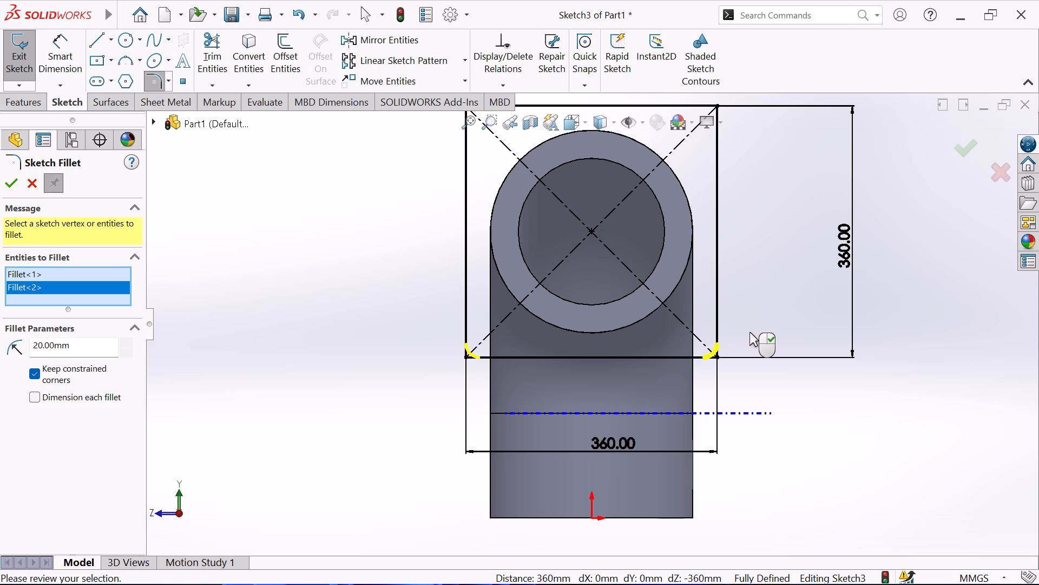
scroll(733, 181, "up", 2)
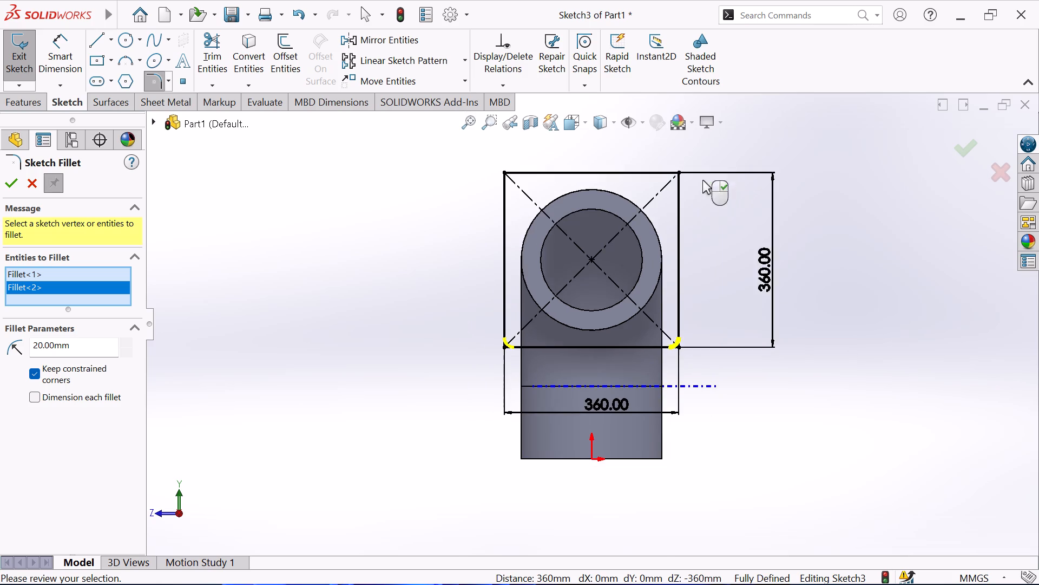
scroll(640, 174, "down", 2)
left_click(693, 186)
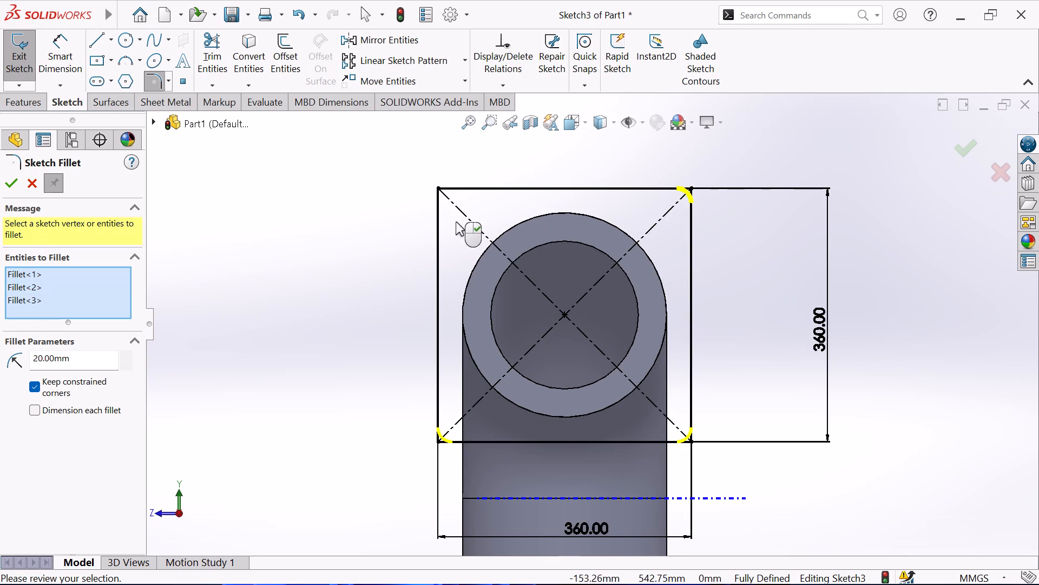
left_click(439, 188)
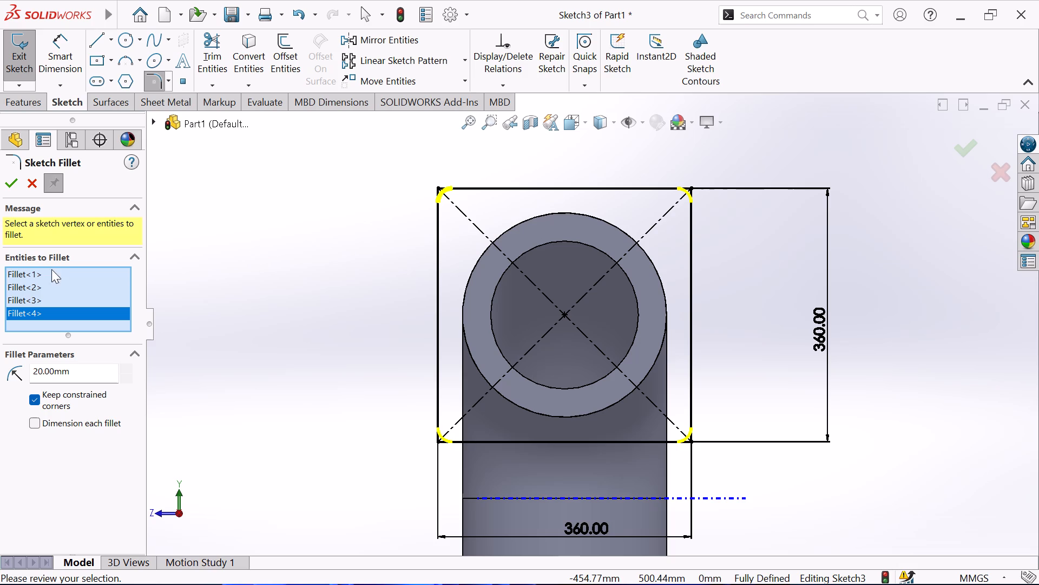
left_click(10, 187)
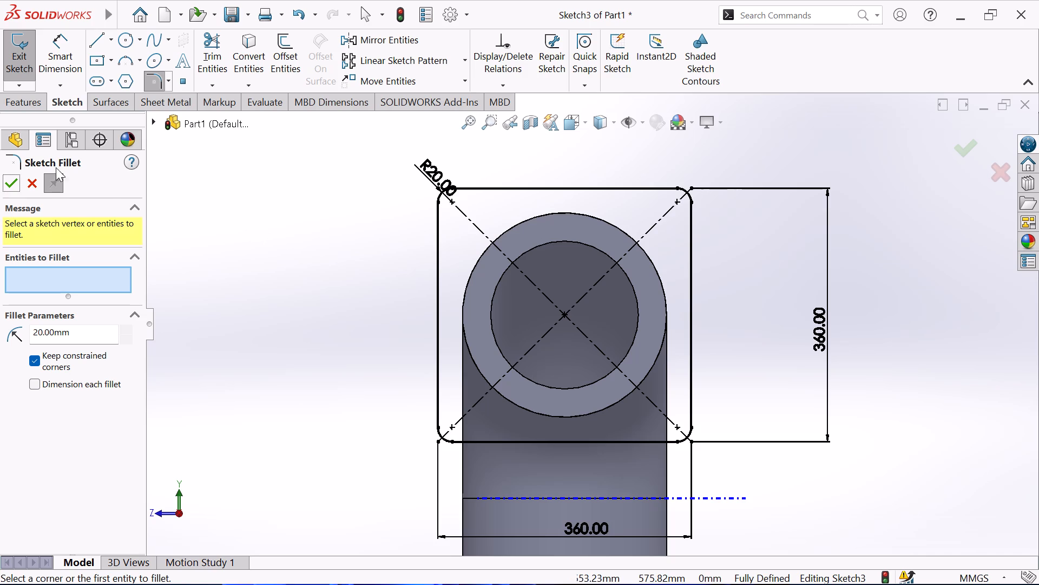
left_click(11, 181)
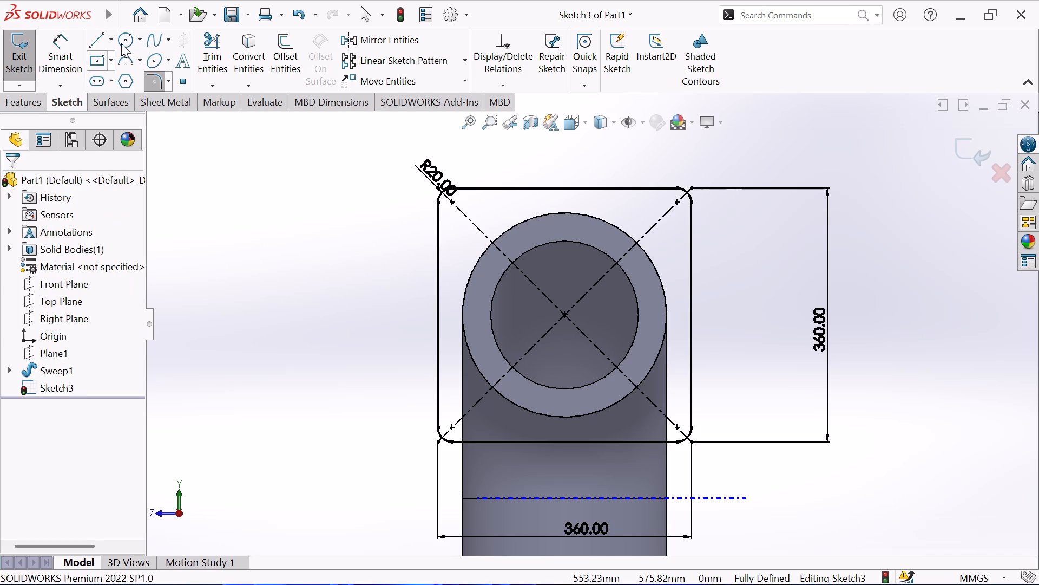
Draw a circle centred on the square, coinciding with the pipe's bore edge at 105 mm radius.
left_click(130, 39)
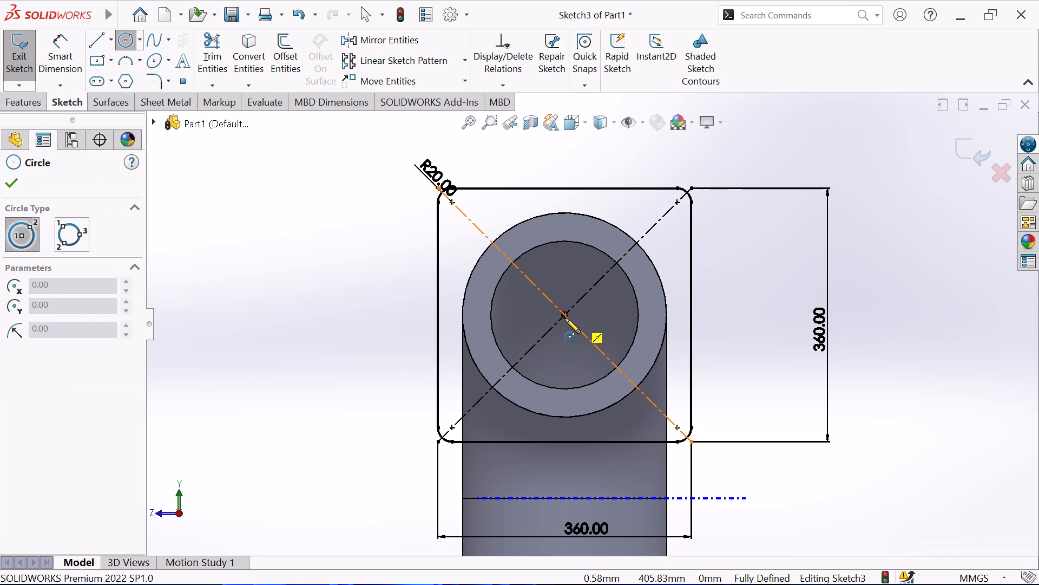
left_click(564, 317)
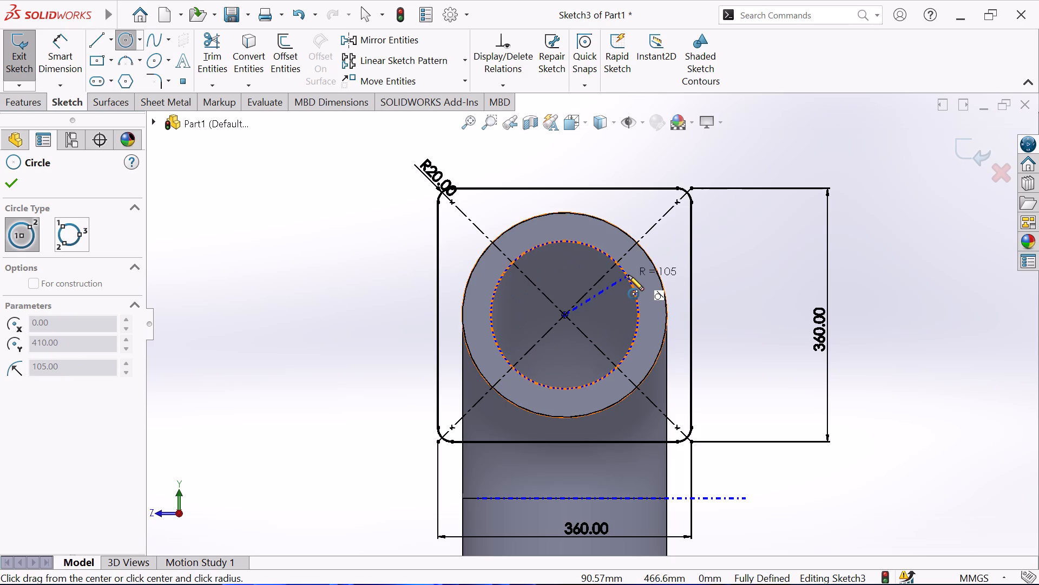
left_click(628, 275)
right_click(939, 330)
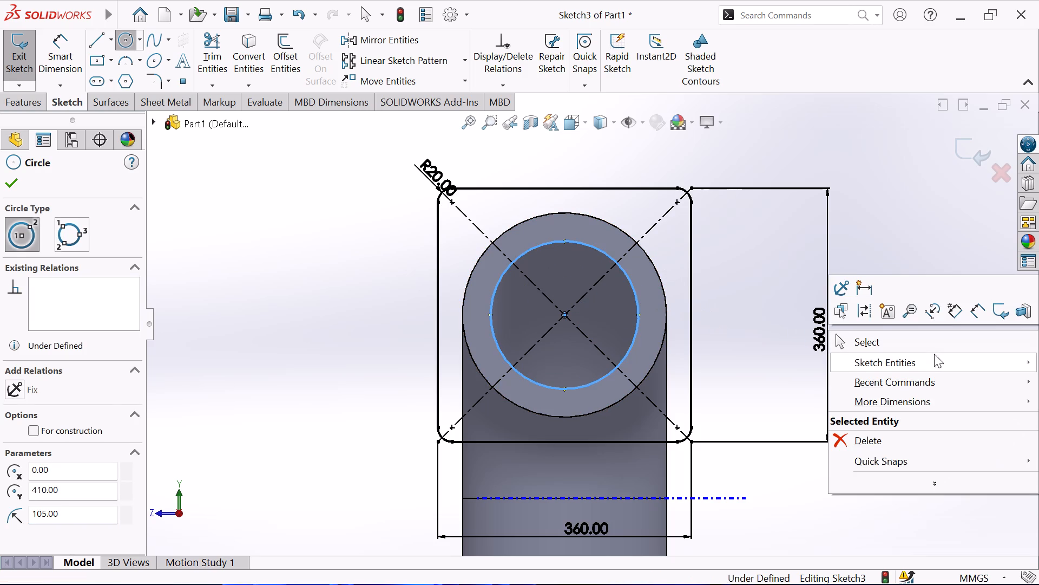
left_click(922, 346)
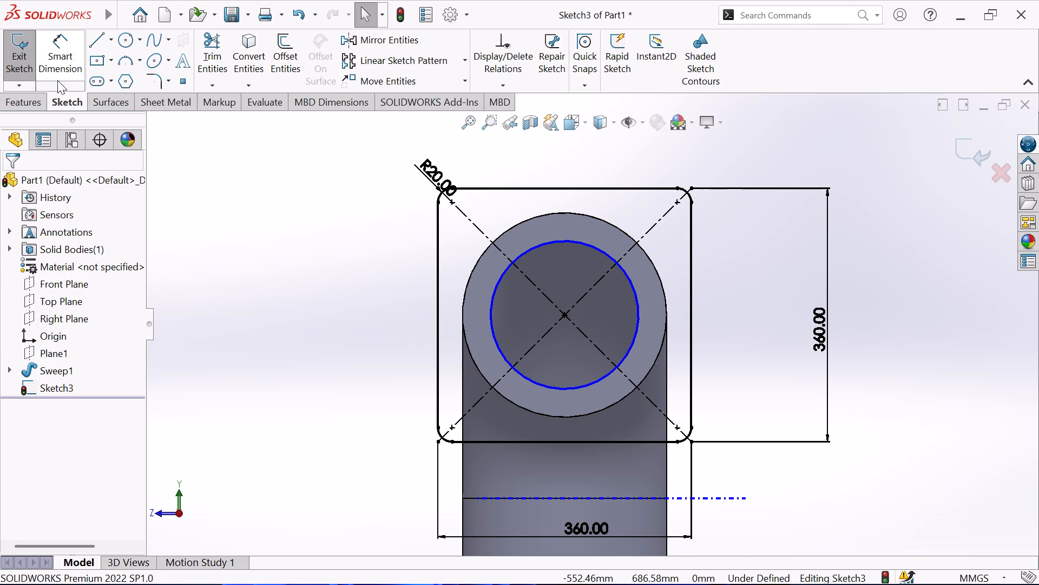
Dimension the bore circle's diameter as 210 mm.
left_click(58, 58)
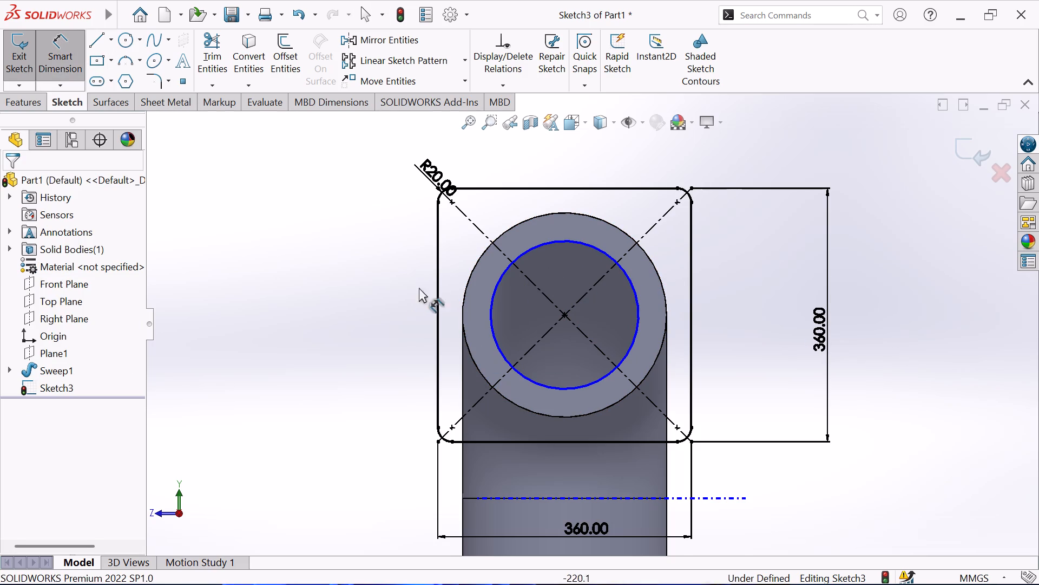
left_click(505, 274)
left_click(333, 293)
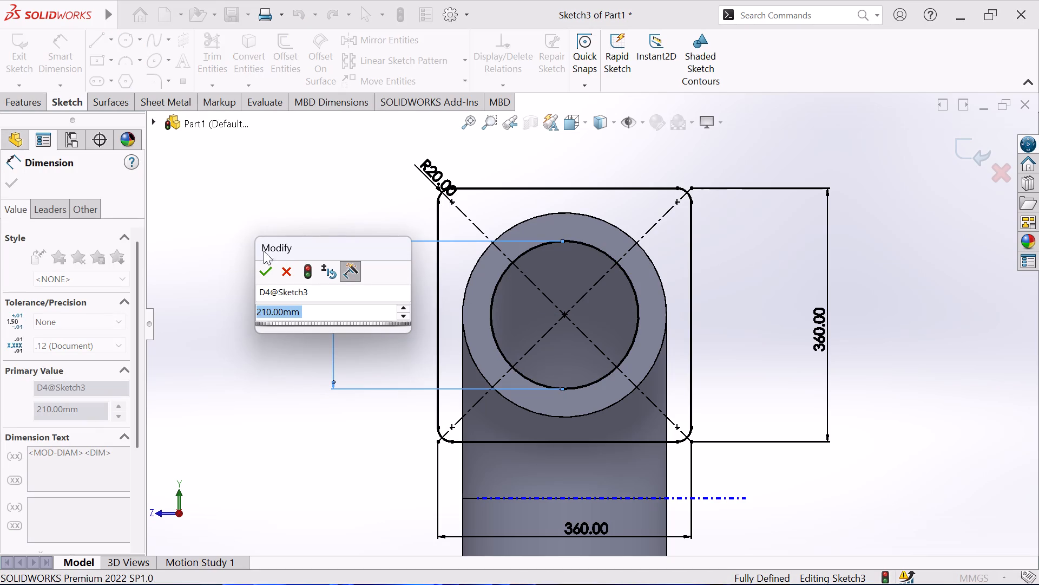
left_click(261, 271)
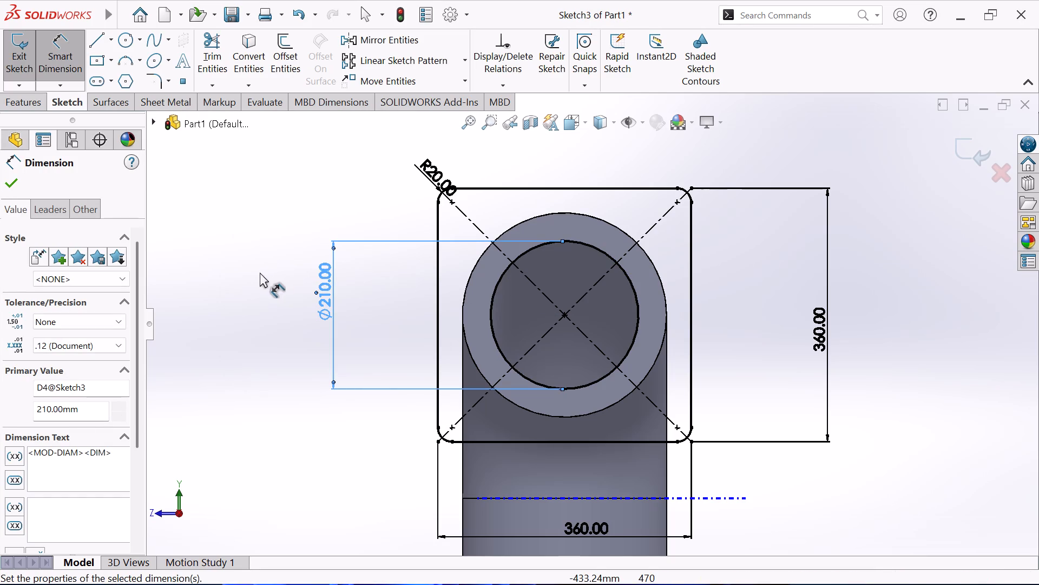
Extrude the rounded square with its bore hole as a 50 mm blind boss, reversed back over the pipe and merged.
middle_click_drag(260, 275, 291, 331)
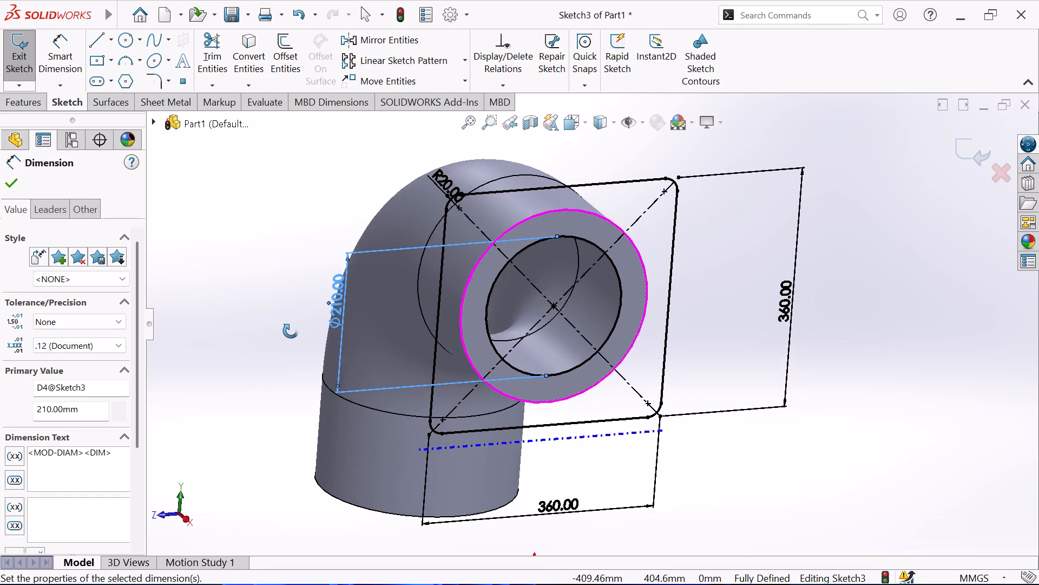
middle_click_drag(291, 331, 291, 331)
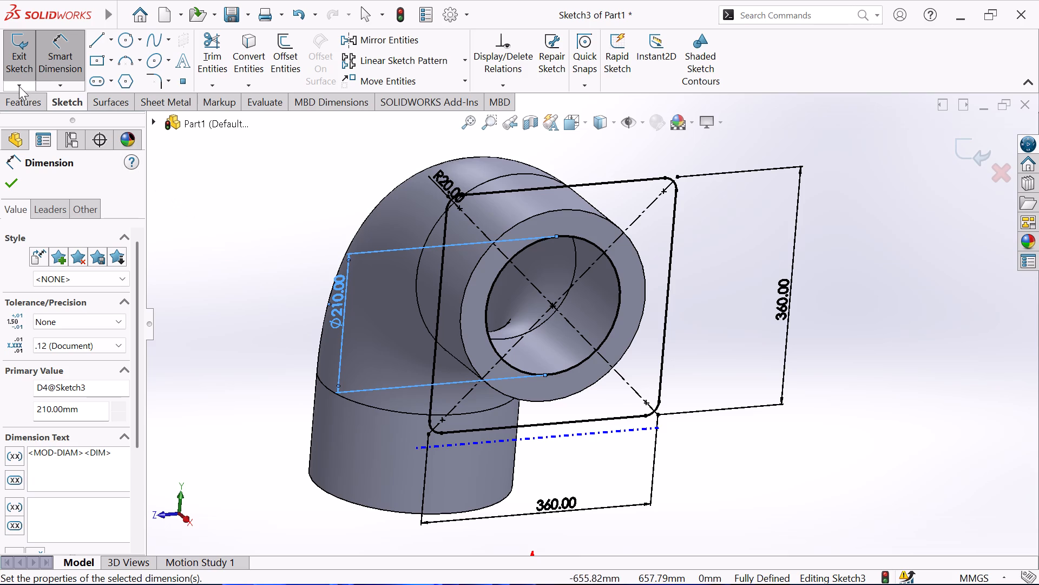
left_click(16, 98)
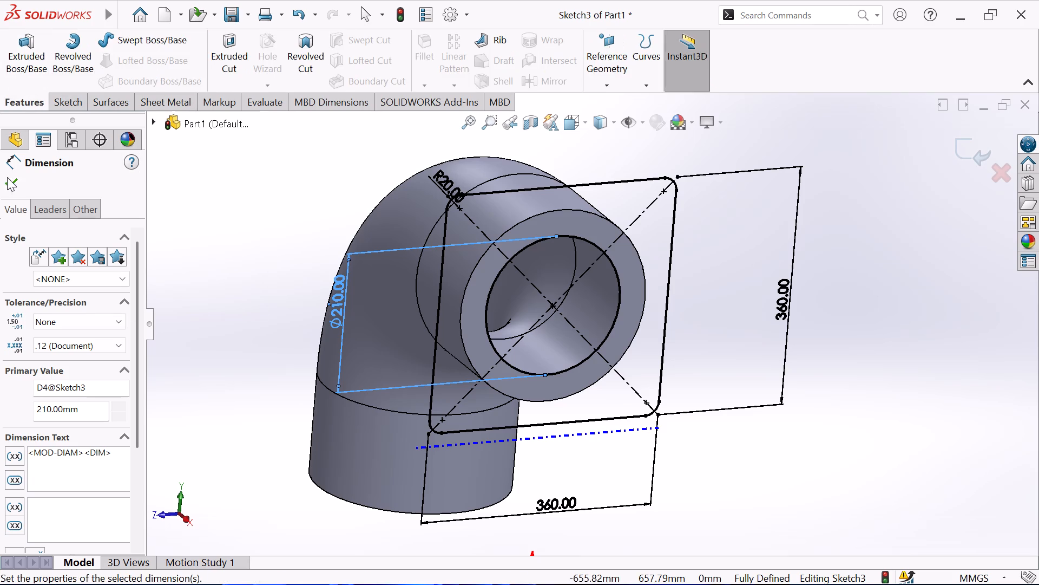
left_click(6, 177)
left_click(27, 60)
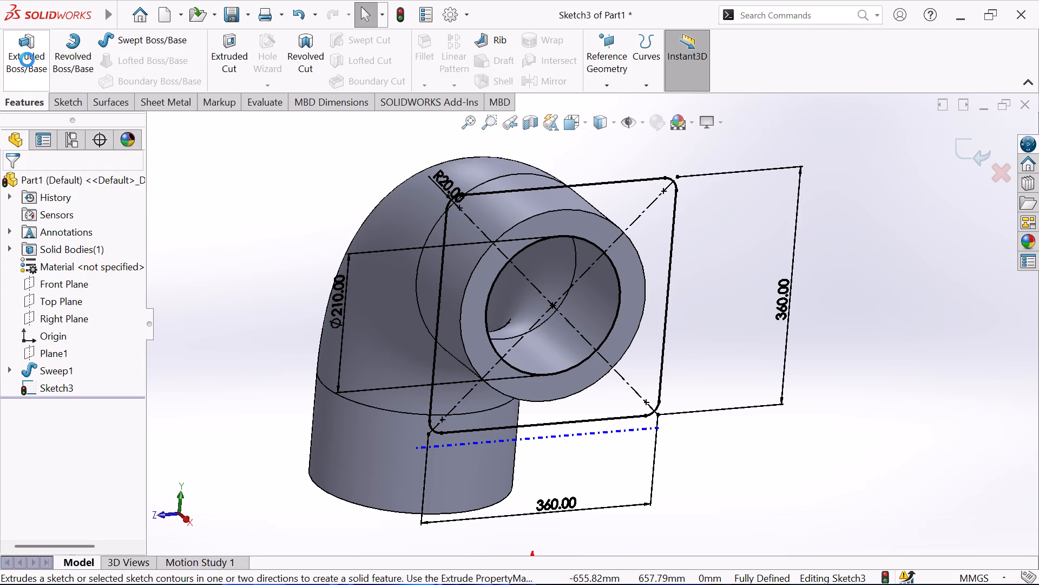
middle_click_drag(279, 258, 378, 348)
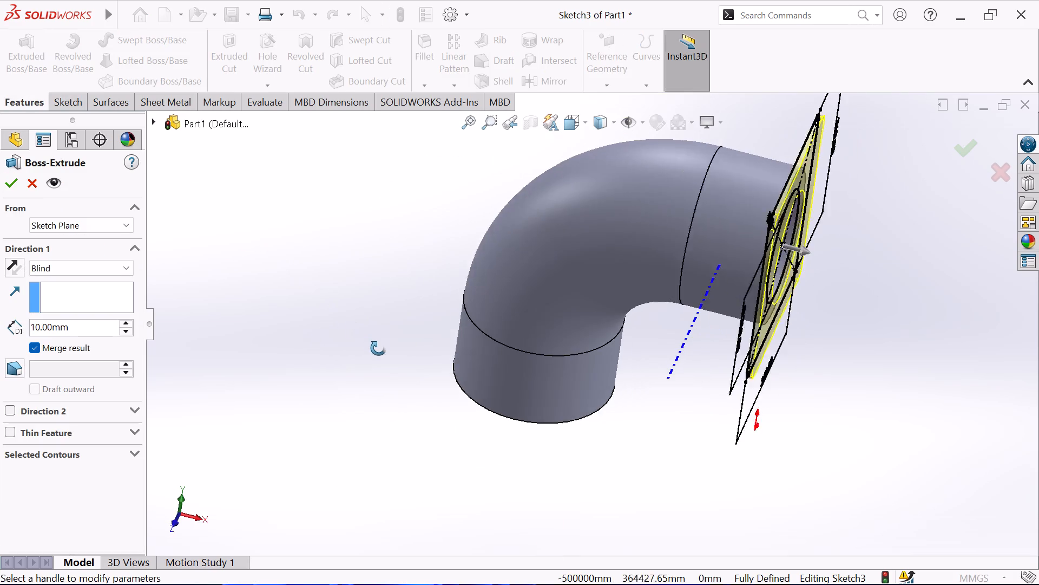
middle_click_drag(378, 348, 379, 349)
left_click(5, 270)
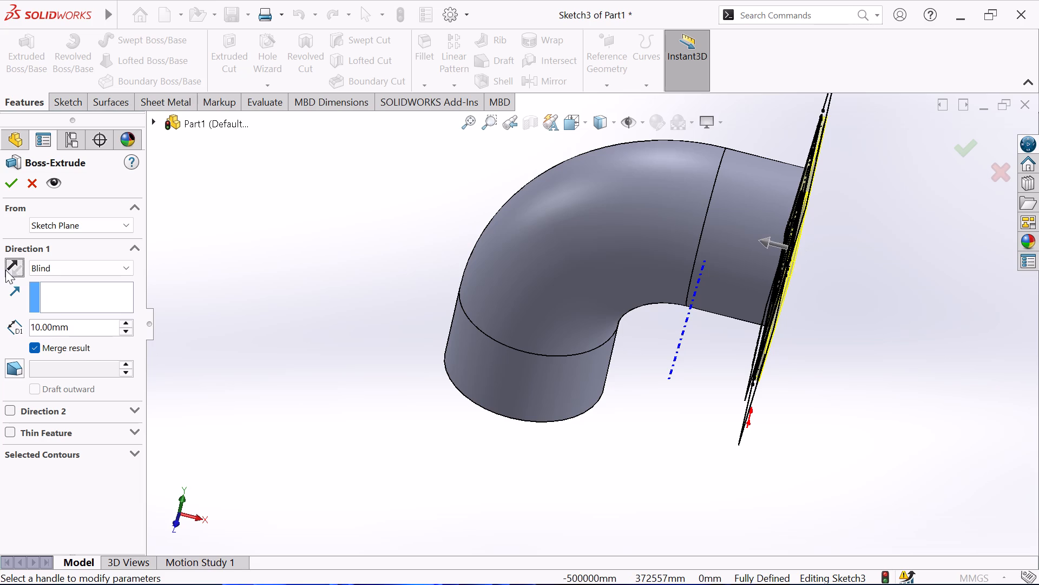
double_click(131, 322)
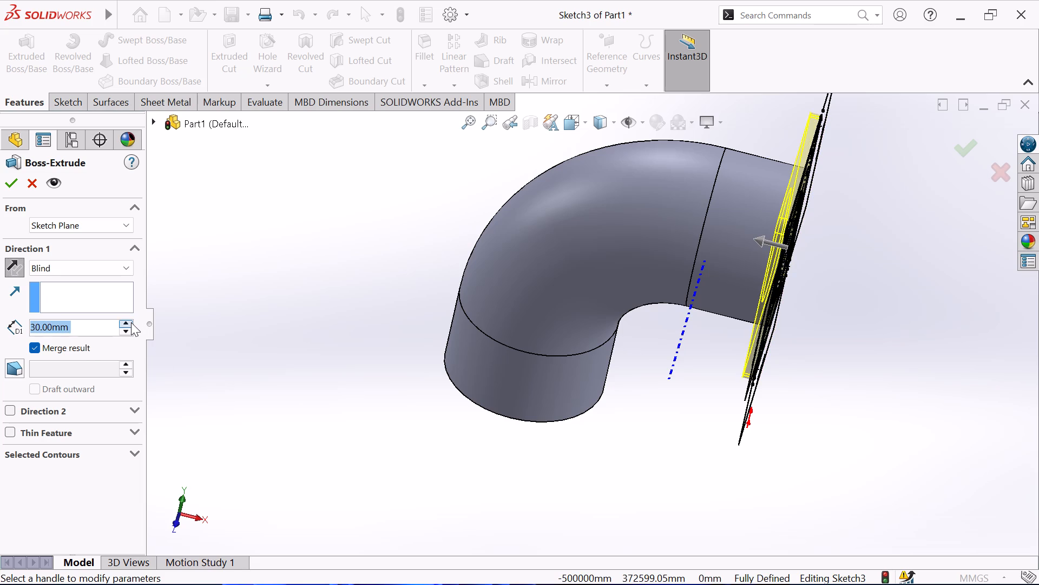
left_click(131, 322)
left_click(131, 322)
middle_click_drag(237, 304, 232, 275)
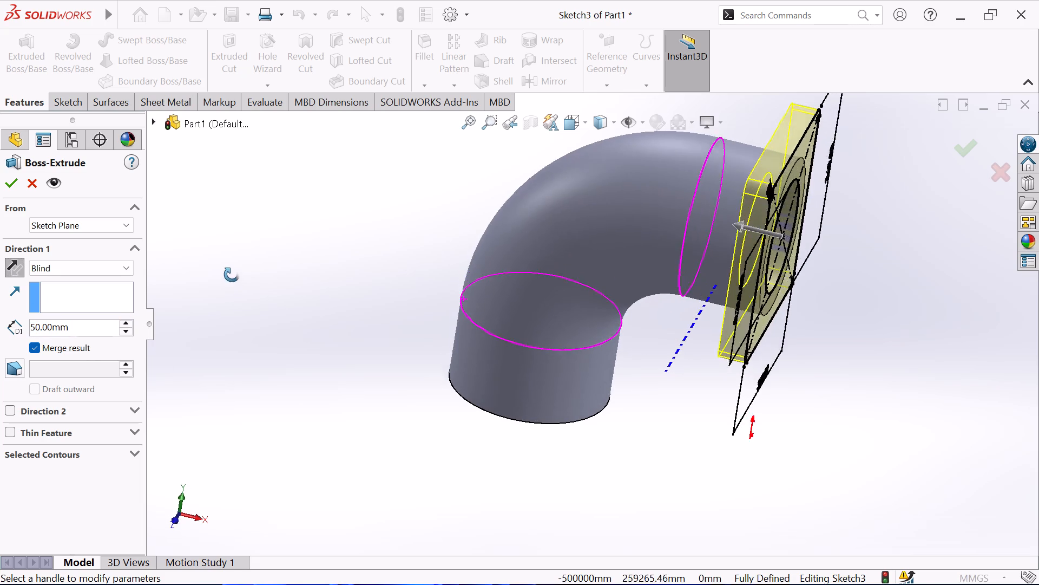
middle_click_drag(232, 275, 192, 274)
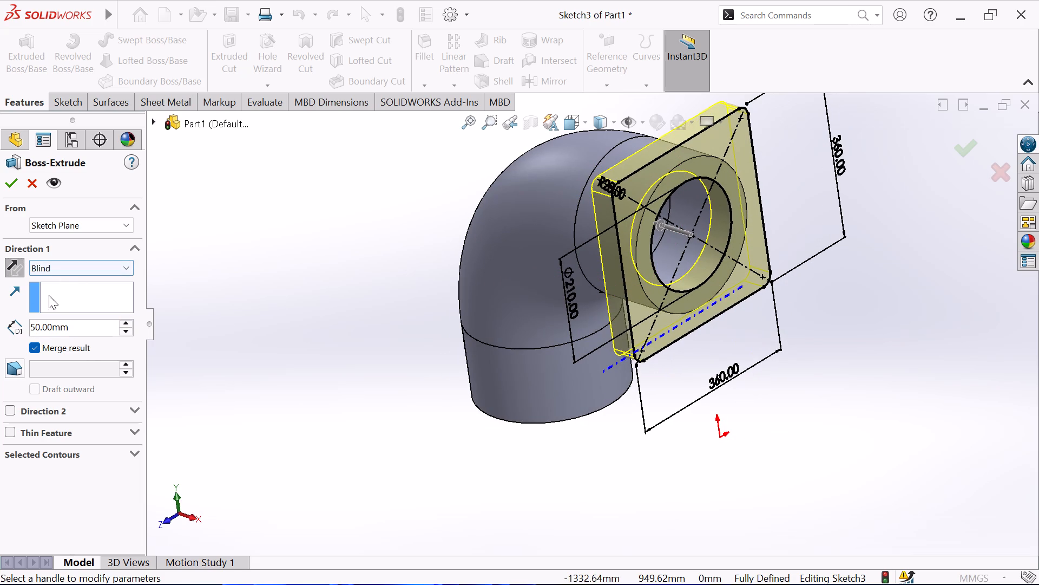
left_click(13, 186)
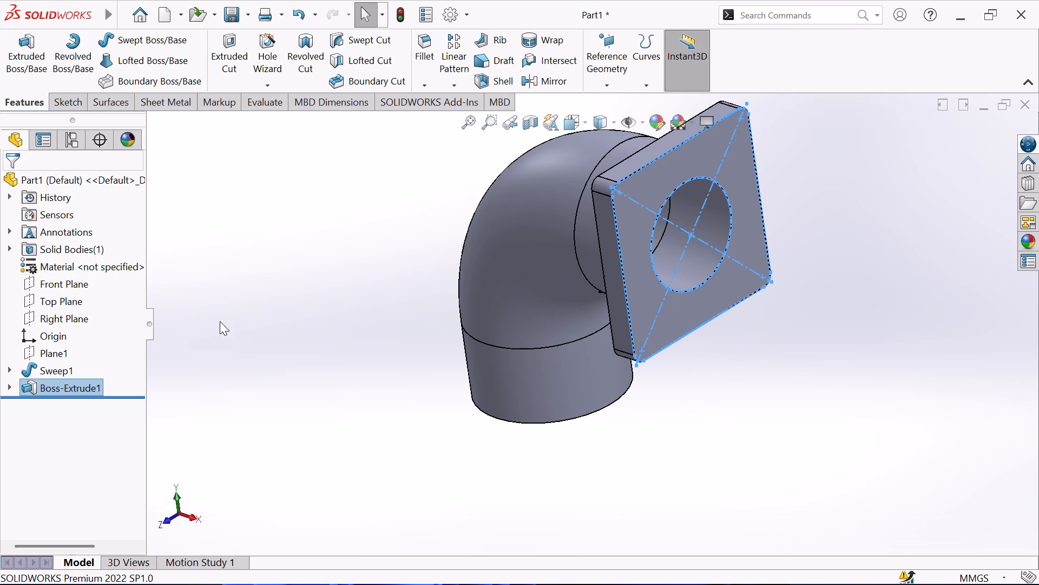
key("Escape")
Start a sketch on the pipe's other ring-shaped end face and draw a center rectangle about 313 by 341 mm from the origin.
middle_click_drag(294, 324, 265, 297)
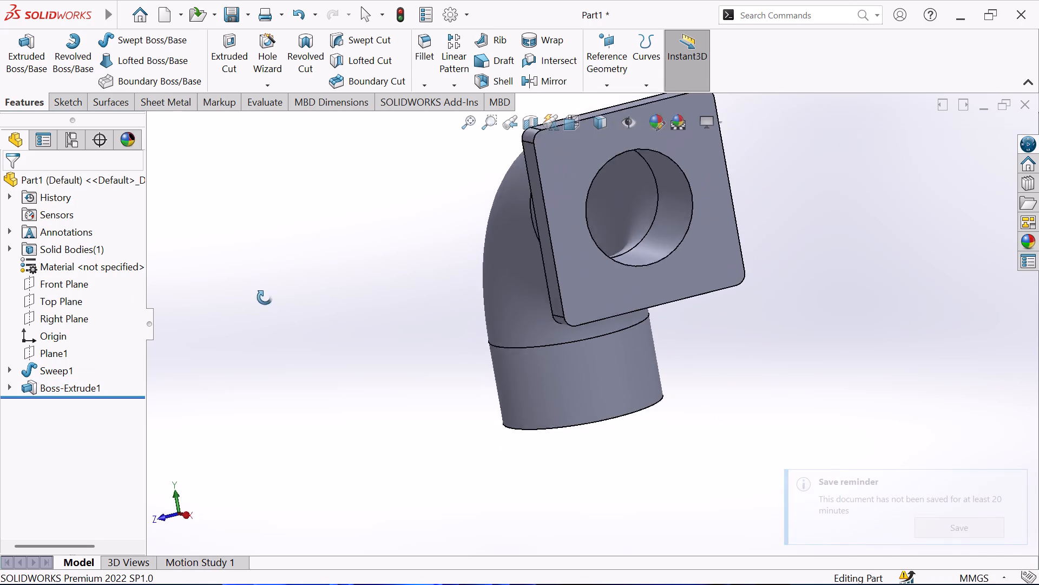
middle_click_drag(265, 297, 407, 311)
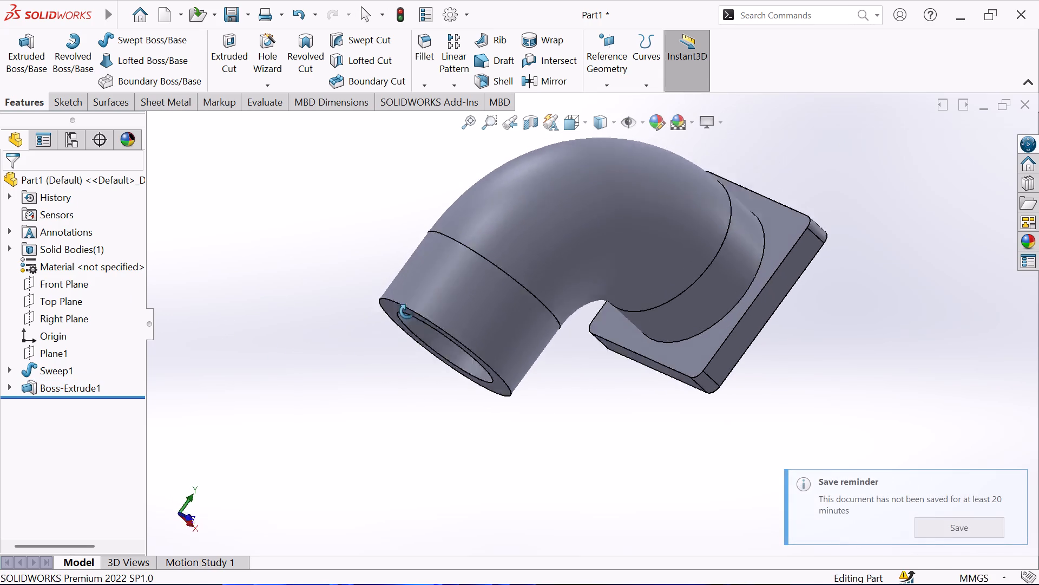
middle_click_drag(407, 311, 453, 219)
left_click(505, 208)
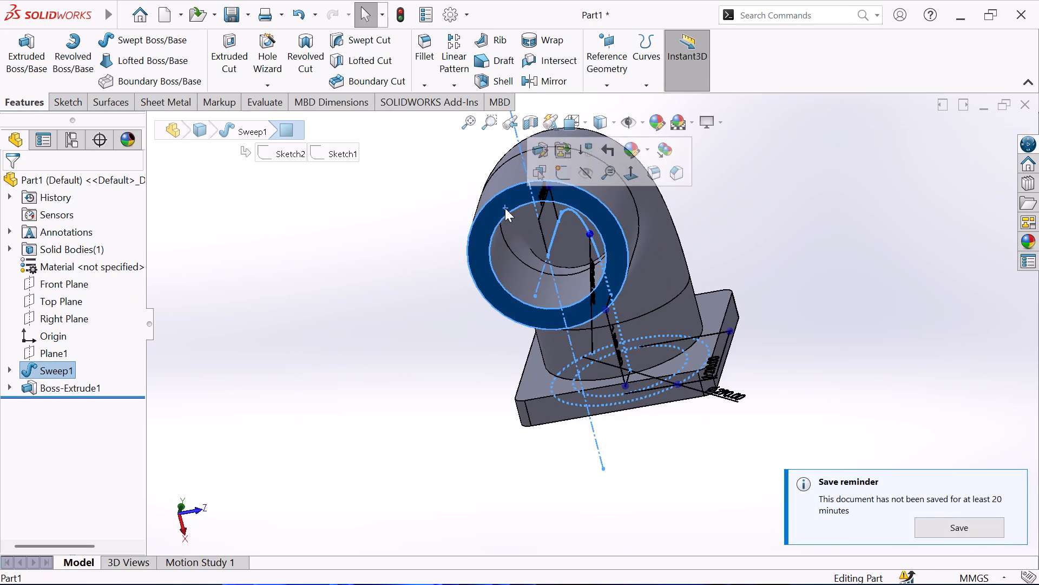
left_click(57, 100)
left_click(21, 44)
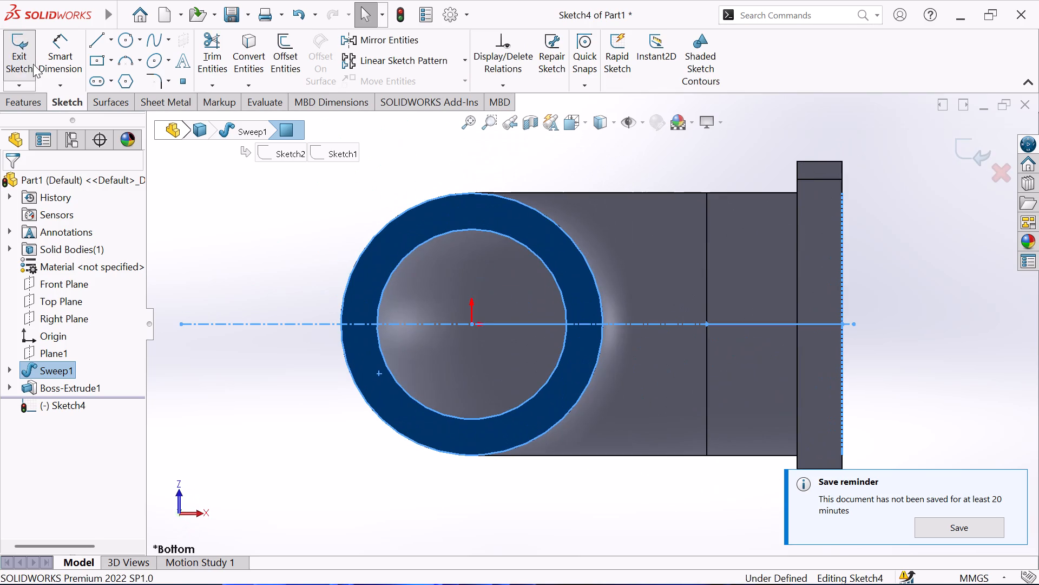
left_click(95, 60)
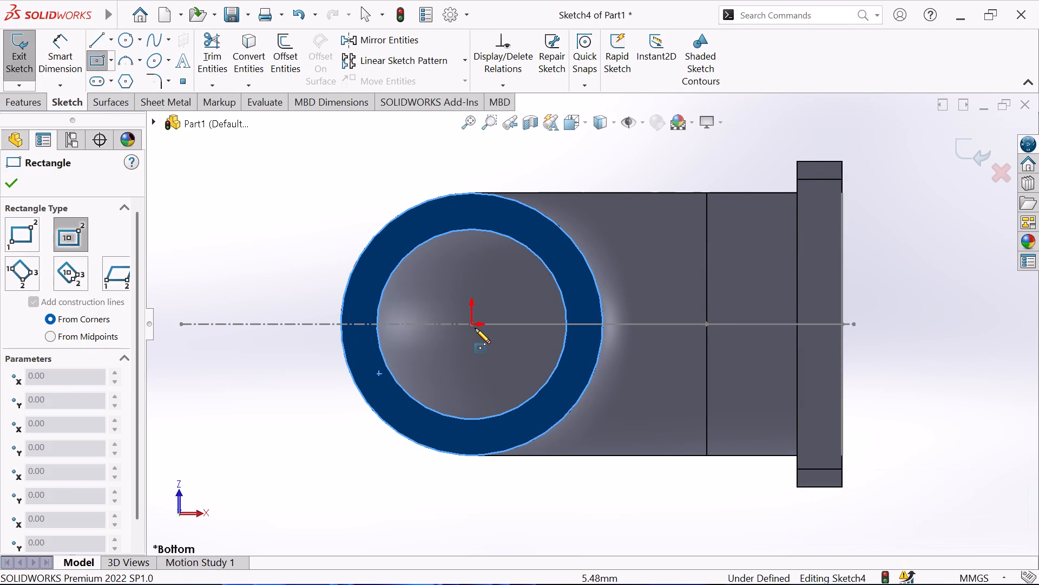
left_click(474, 324)
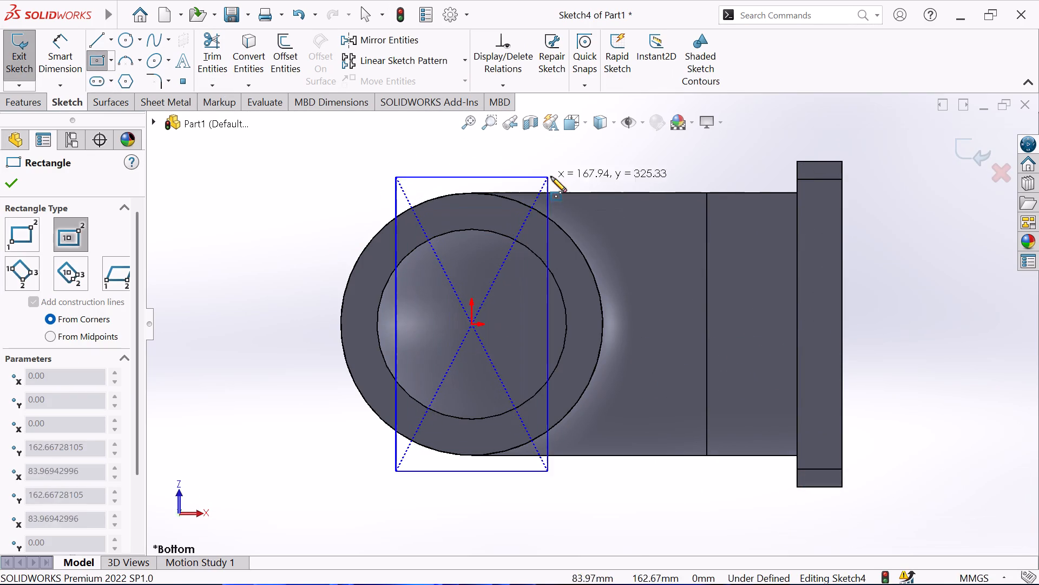
left_click(614, 170)
right_click(677, 180)
left_click(748, 188)
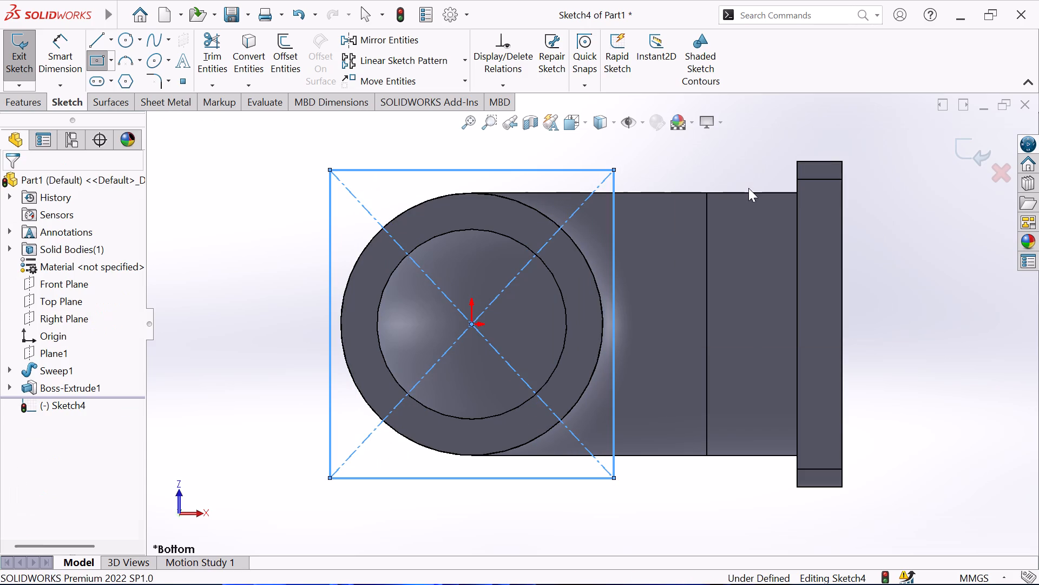
Dimension the center rectangle's width and height as 360 mm each.
left_click(69, 53)
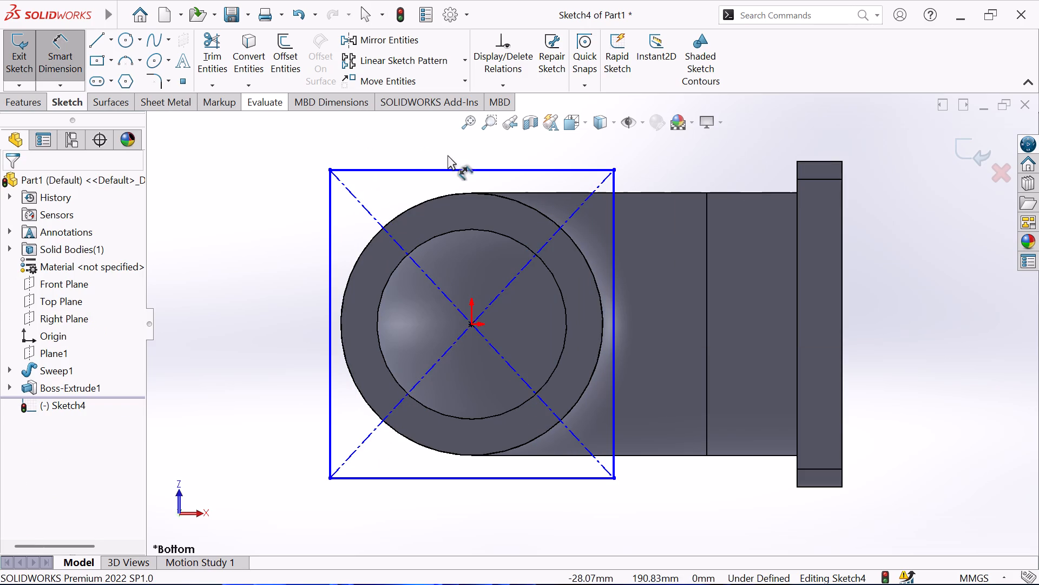
left_click(449, 169)
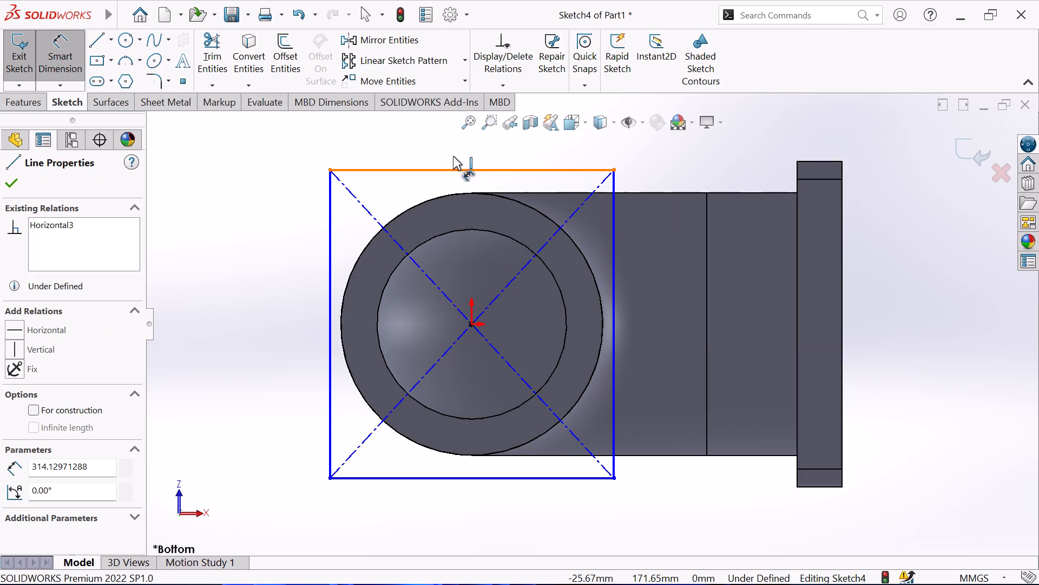
left_click(462, 152)
type("360")
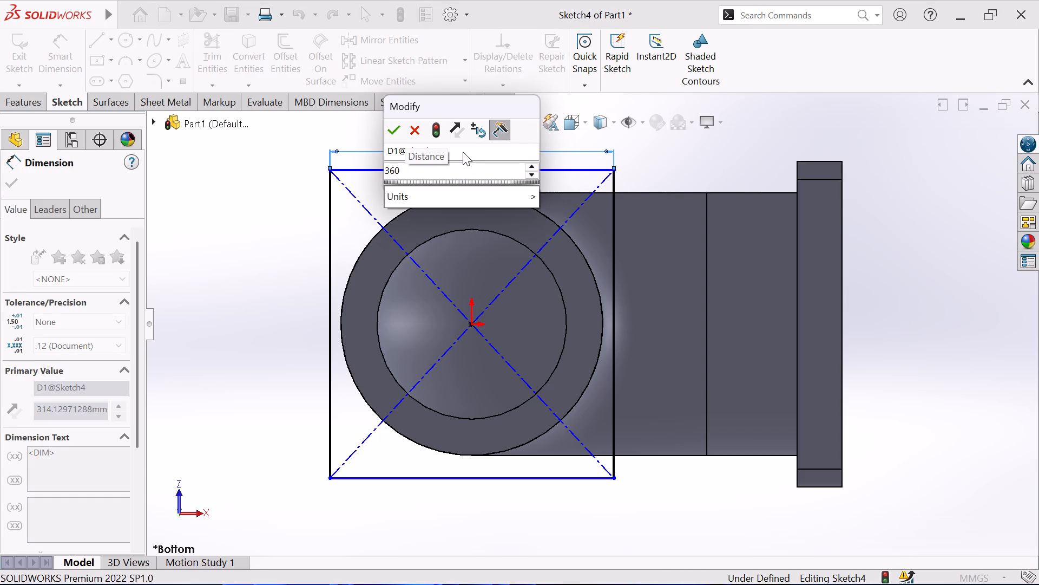
key("Return")
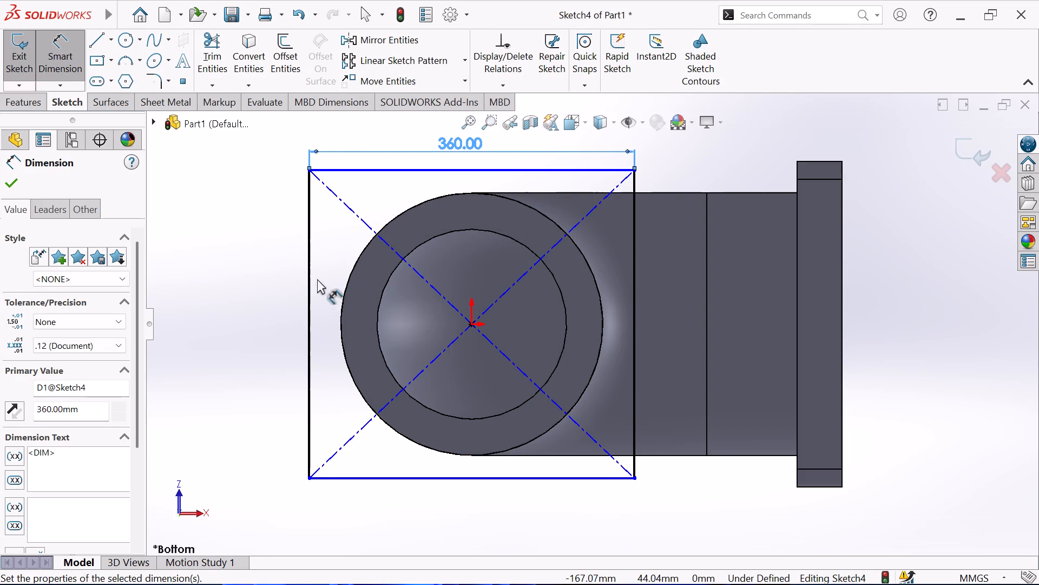
left_click(310, 263)
left_click(258, 287)
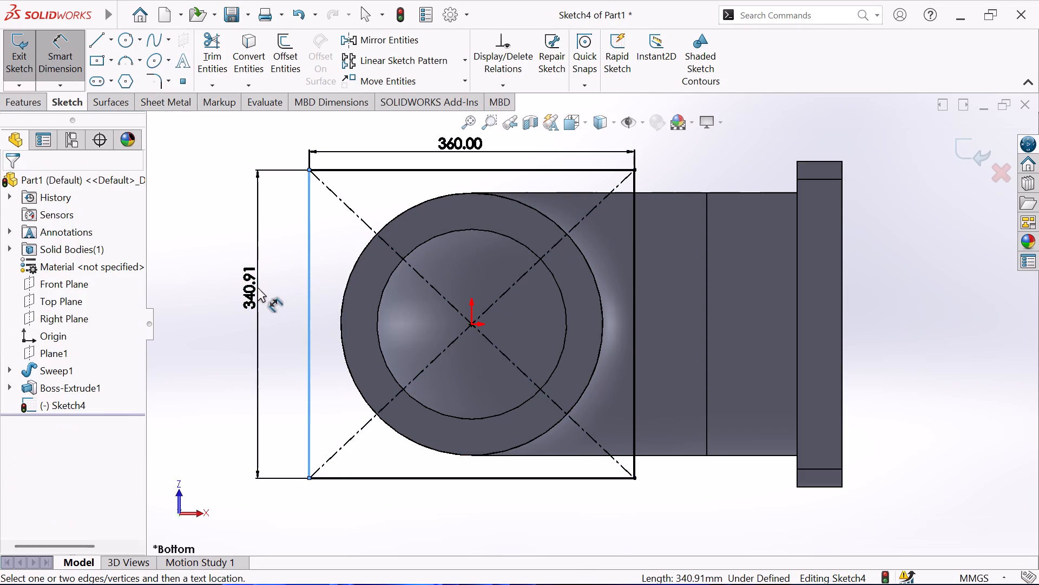
type("360")
key("Return")
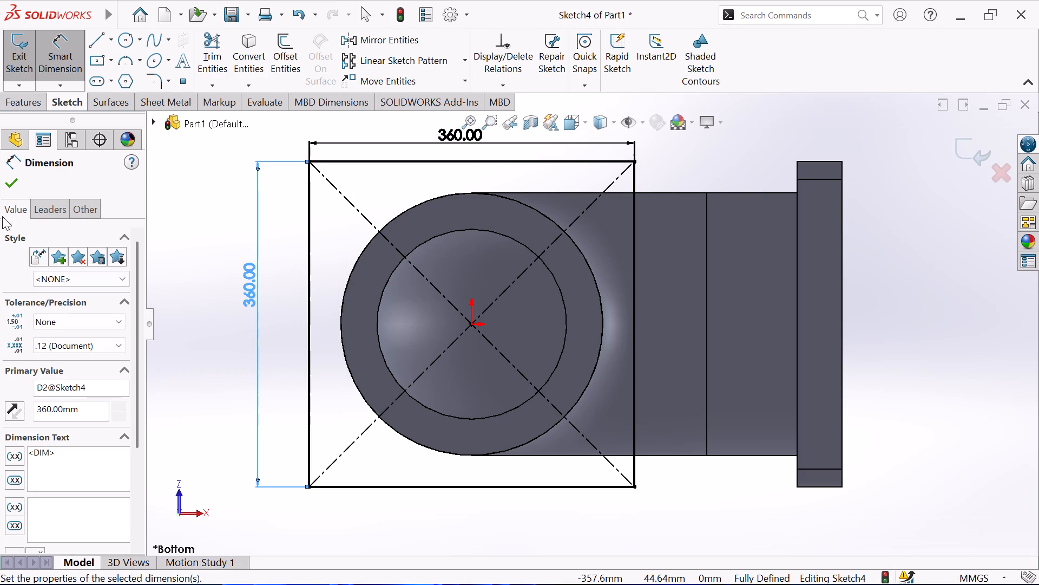
left_click(5, 179)
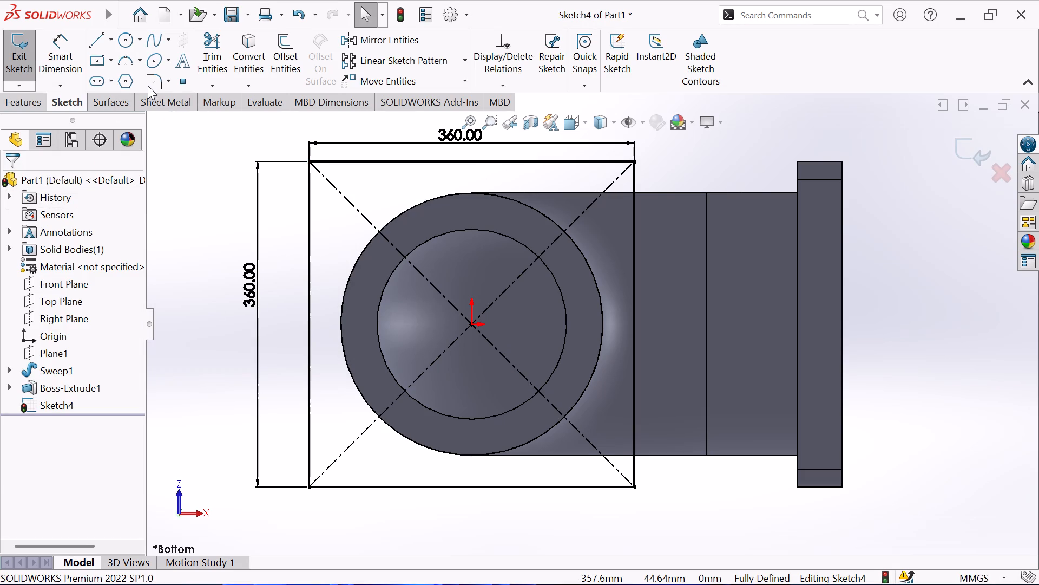
Round all four corners of the 360 mm square with 20 mm sketch fillets.
left_click(148, 86)
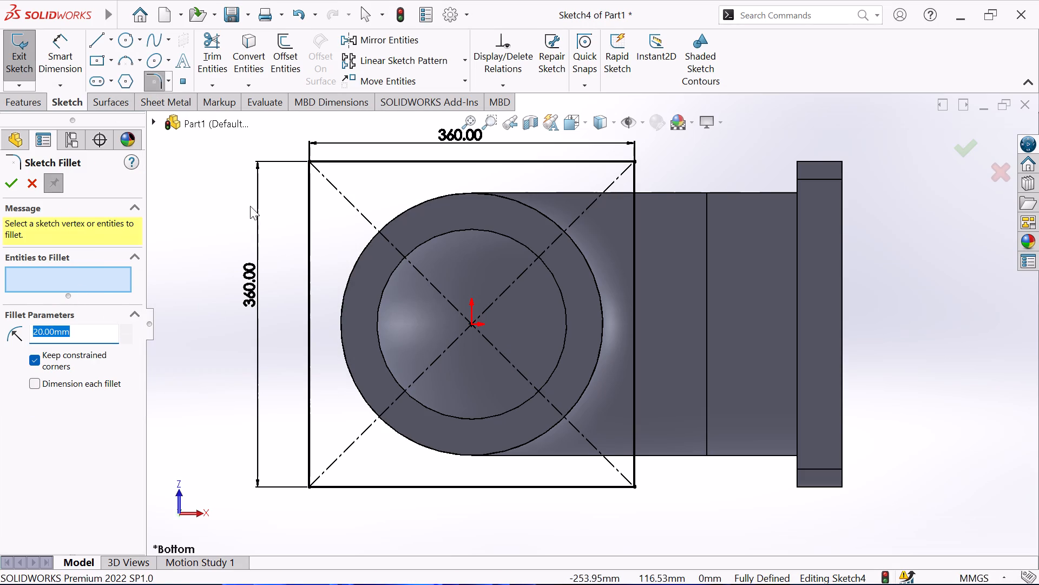
left_click(308, 162)
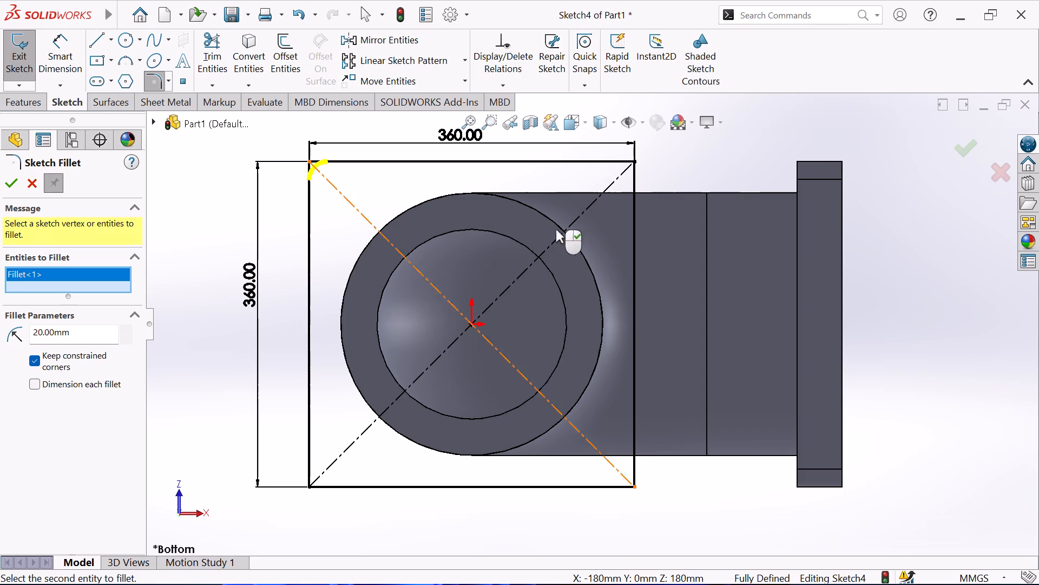
left_click(635, 161)
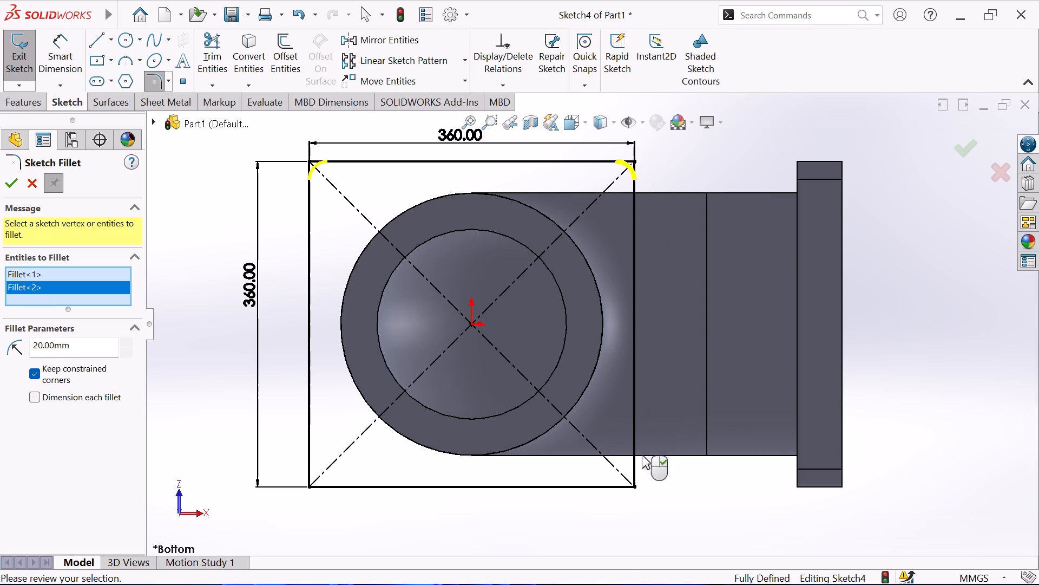
left_click(633, 484)
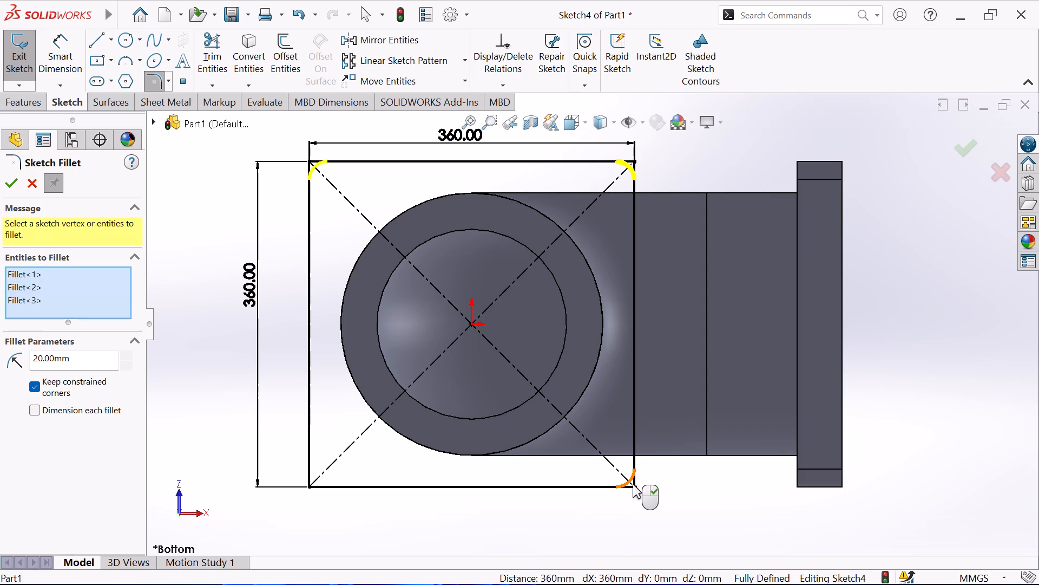
left_click(307, 485)
left_click(15, 181)
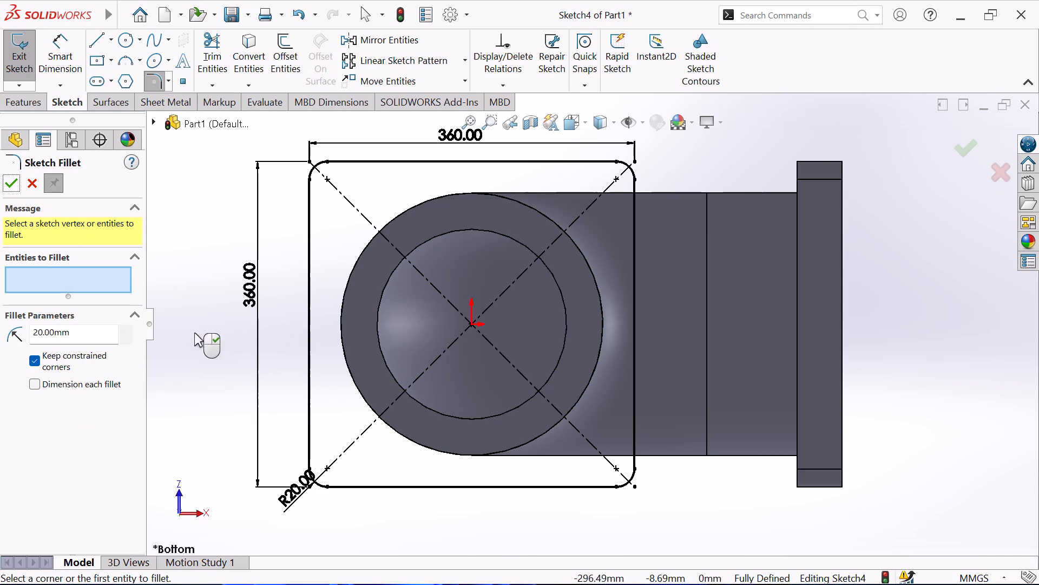
left_click(12, 181)
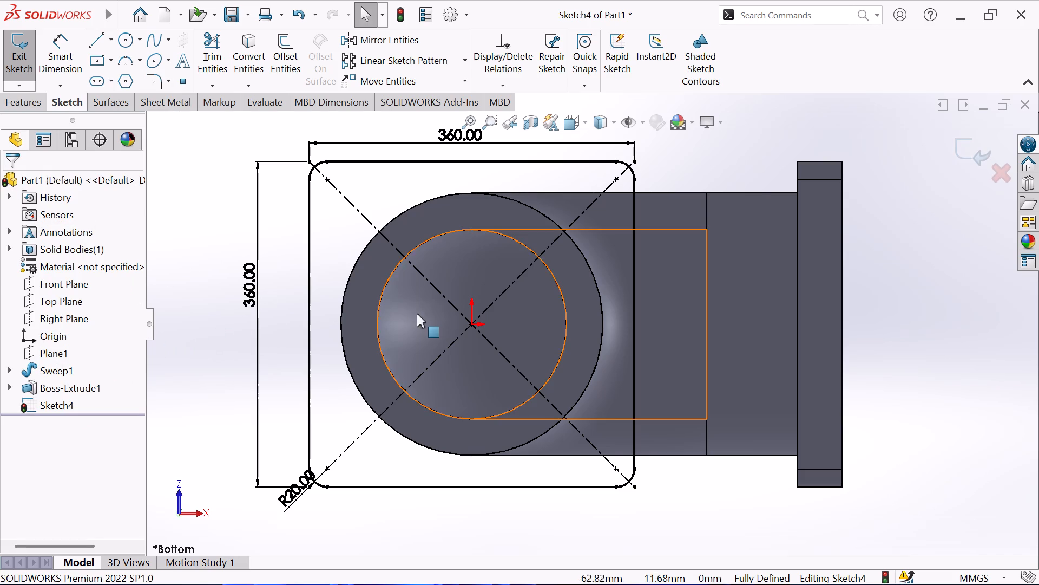
Examine the elbow, its finished flange and the rounded-square sketch on the open end from several angles.
scroll(420, 312, "up", 3)
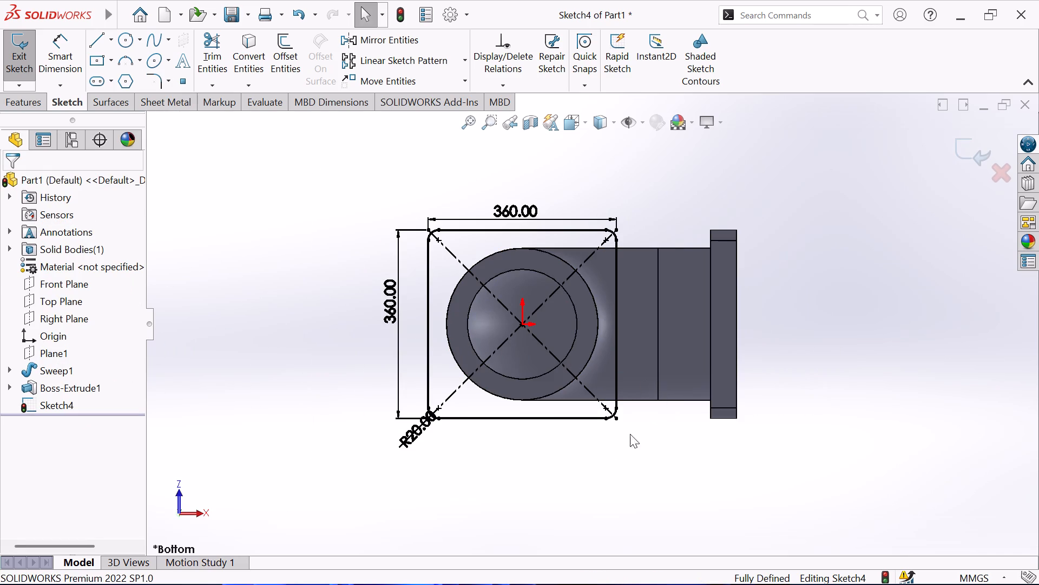
middle_click_drag(500, 434, 536, 467)
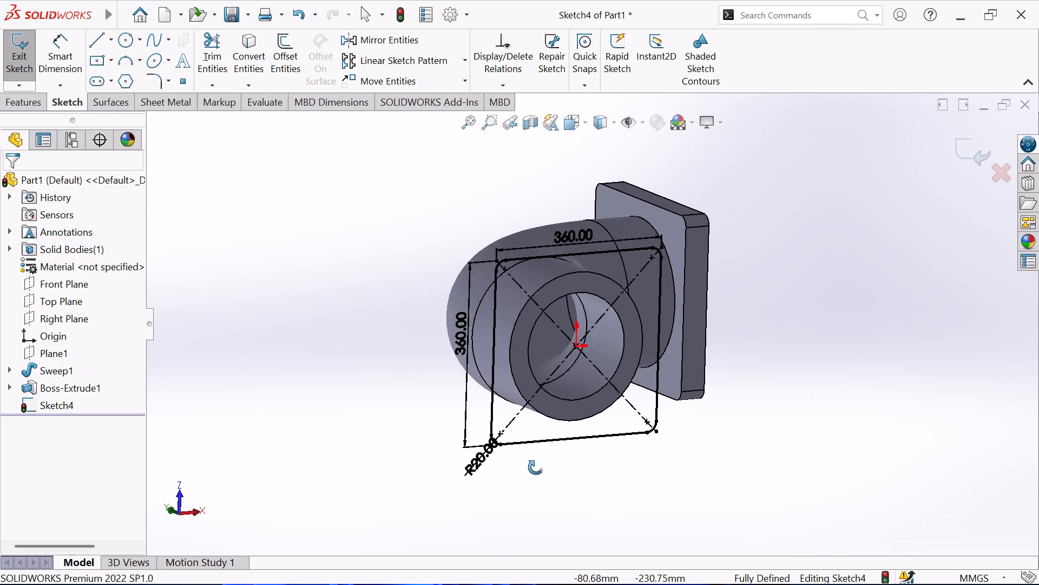
middle_click_drag(536, 467, 594, 250)
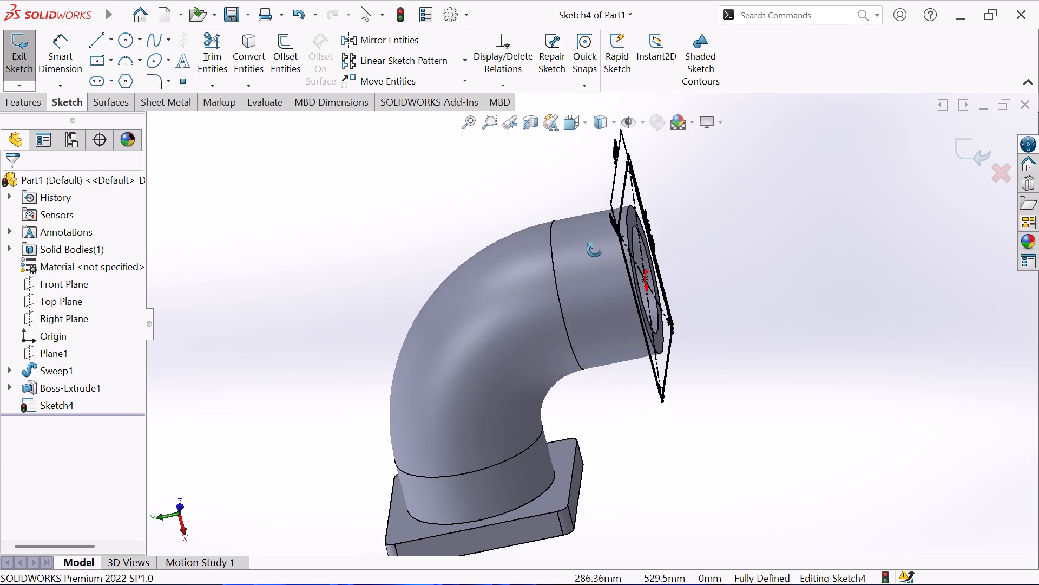
middle_click_drag(594, 250, 481, 288)
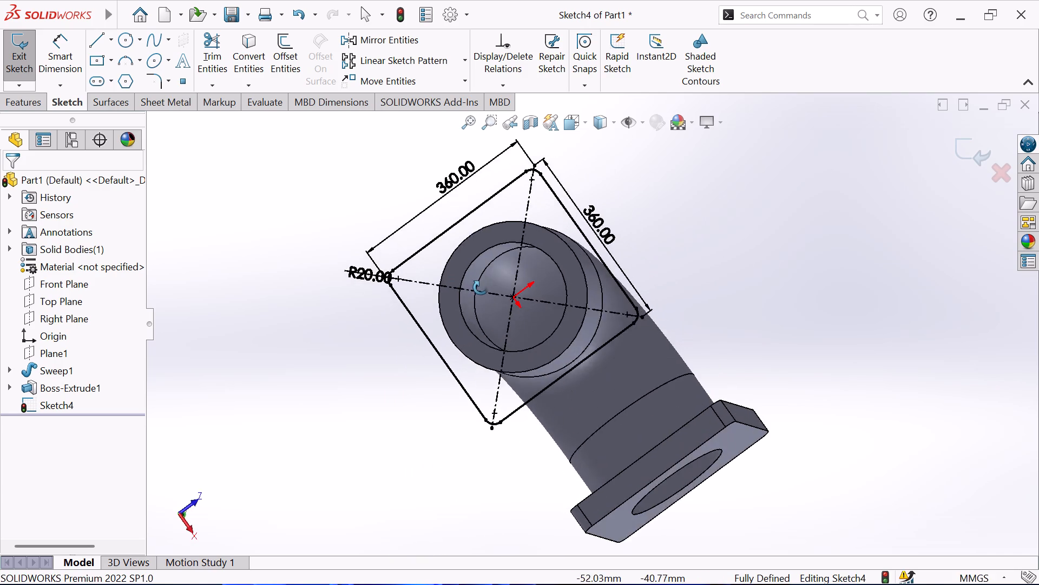
middle_click_drag(481, 288, 461, 287)
middle_click_drag(812, 467, 792, 412)
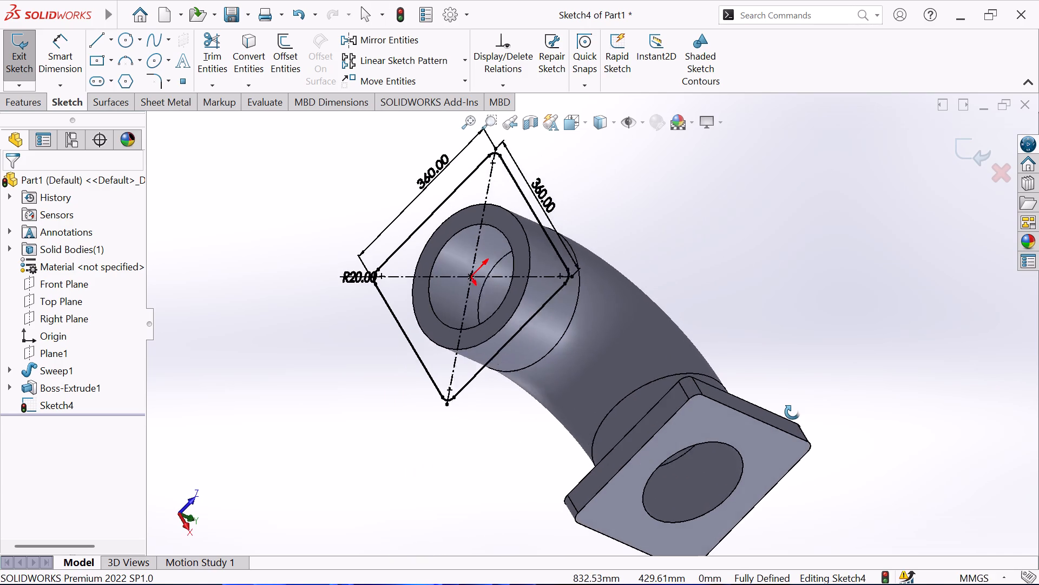
middle_click_drag(792, 412, 791, 410)
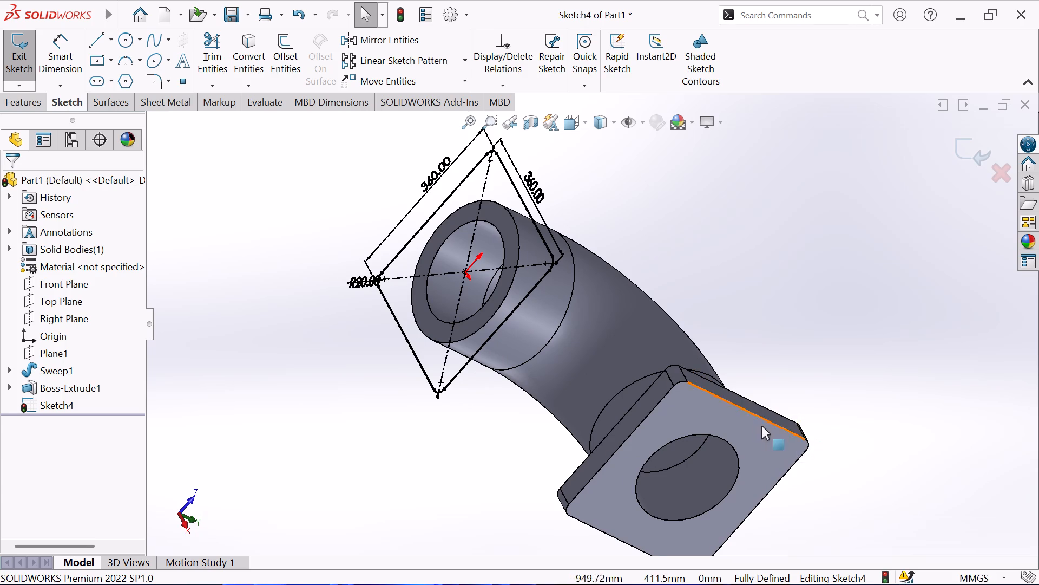
scroll(758, 425, "up", 2)
middle_click_drag(705, 314, 730, 387)
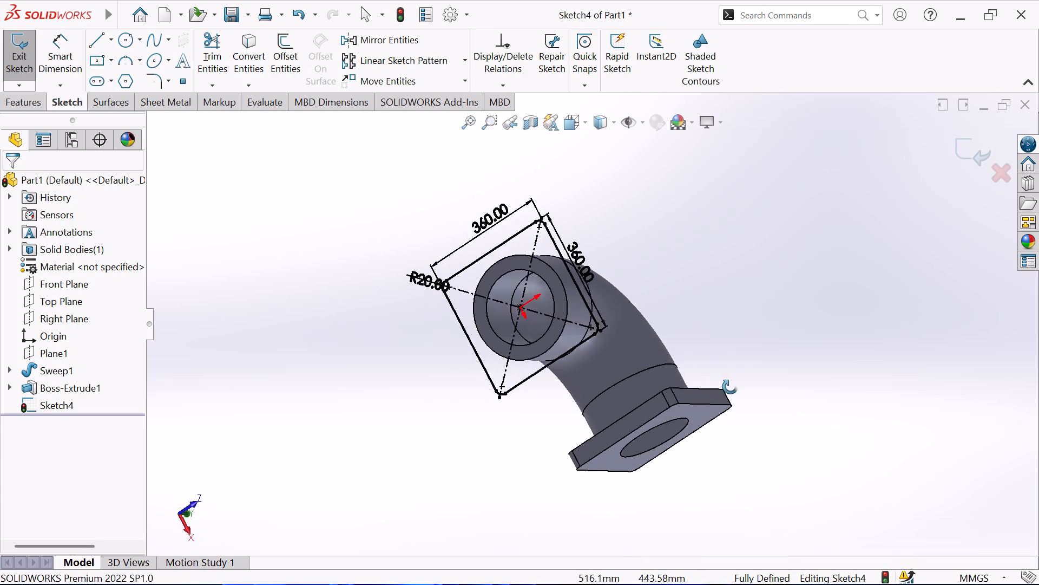
middle_click_drag(730, 387, 820, 340)
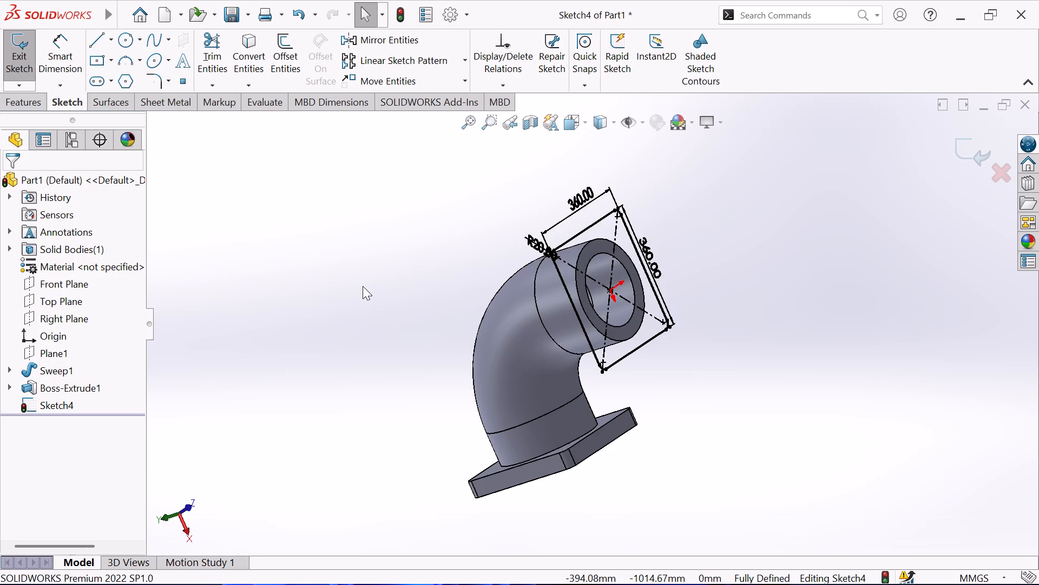
Facing the sketch plane, draw a circle from the origin to the pipe's bore edge, at 105 mm radius.
key("ctrl+8")
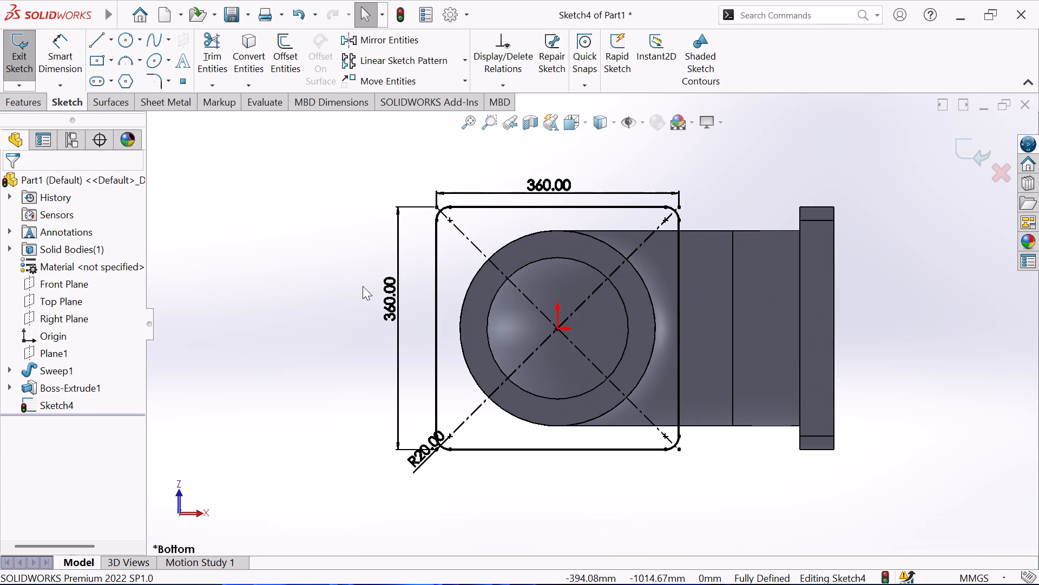
left_click(122, 43)
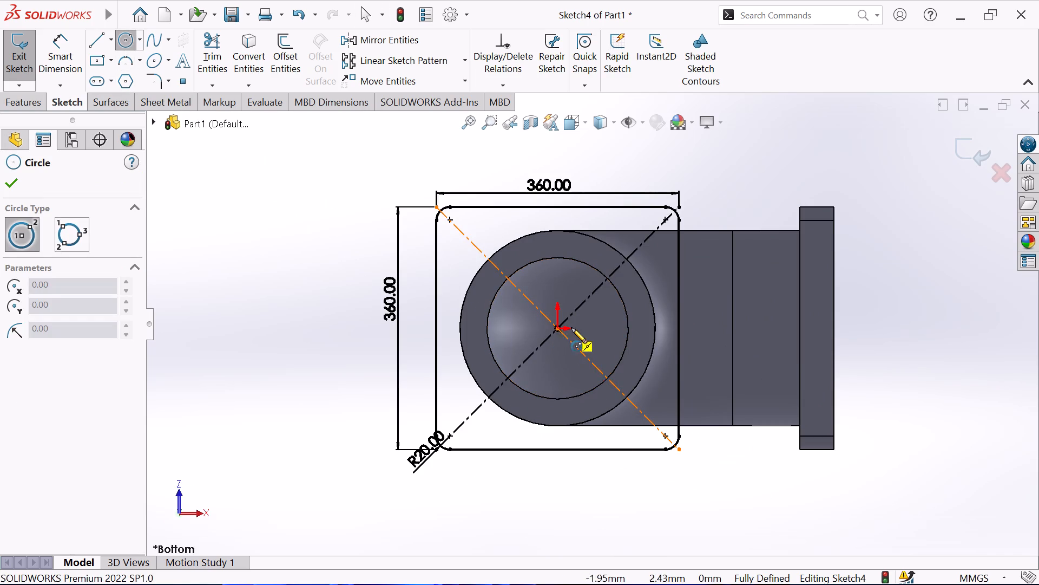
left_click(558, 329)
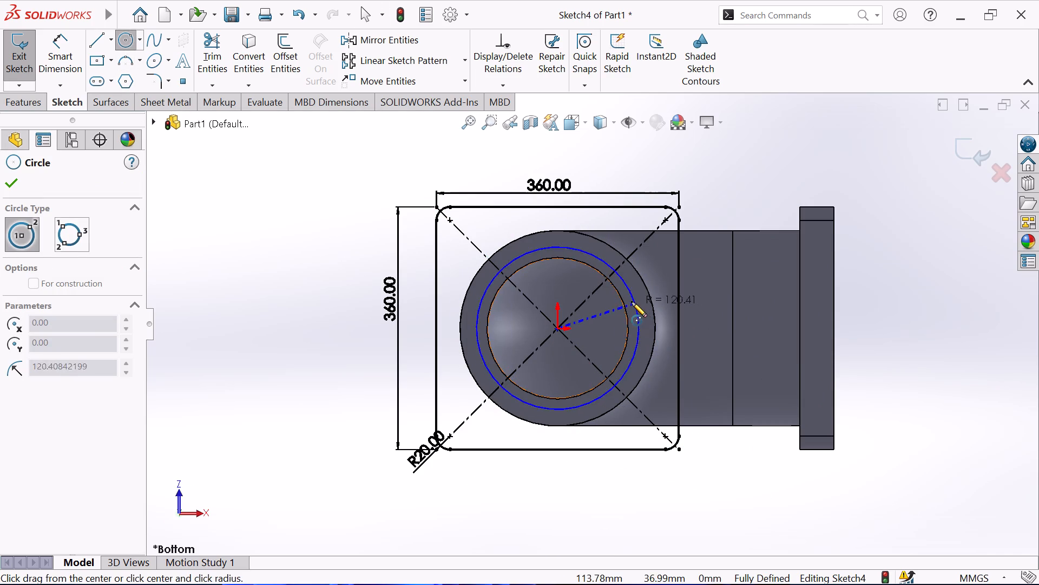
left_click(622, 296)
right_click(728, 211)
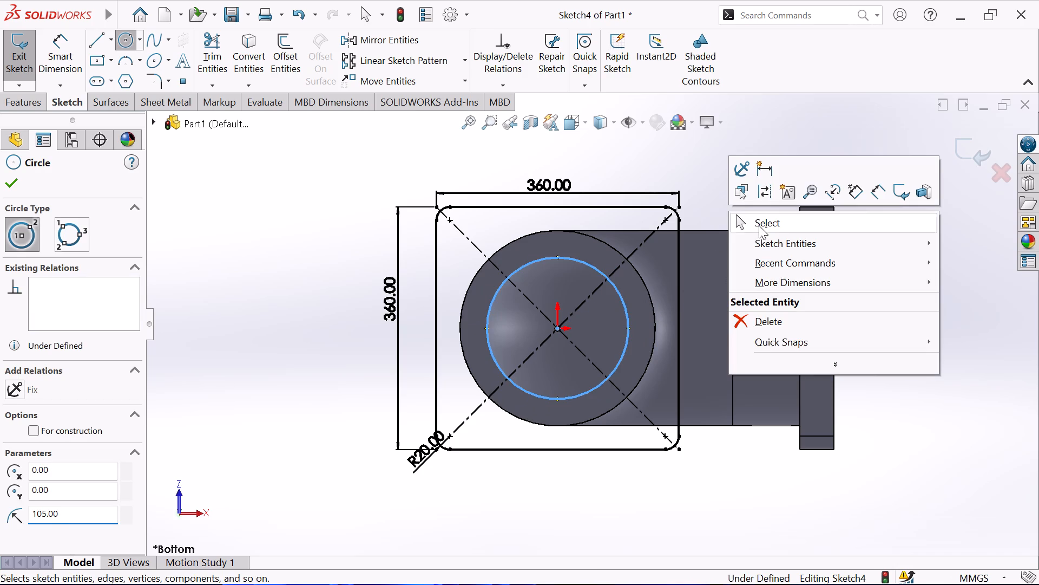
left_click(760, 225)
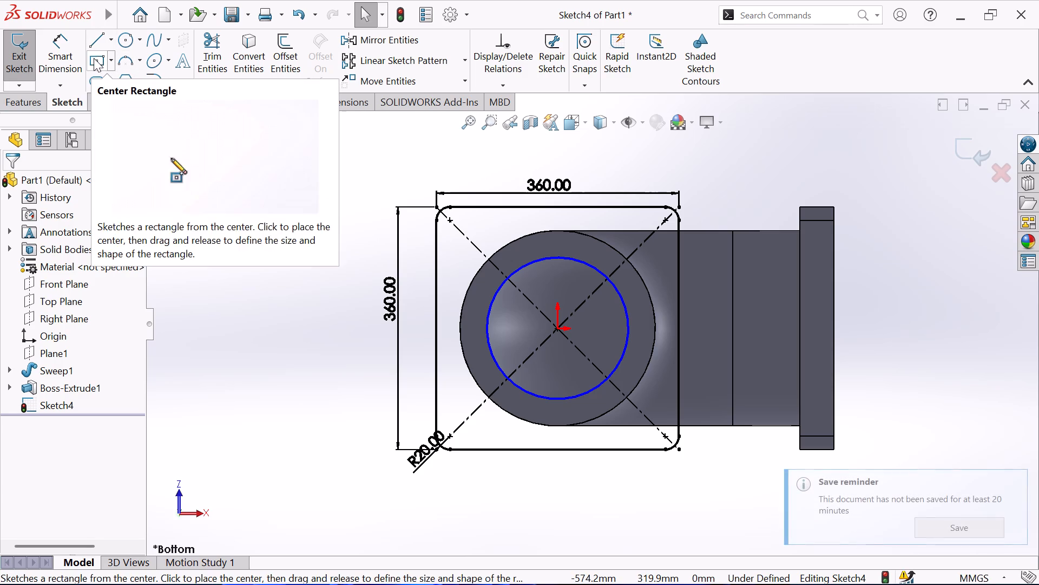
Dimension the bore circle's diameter as 210 mm.
left_click(60, 51)
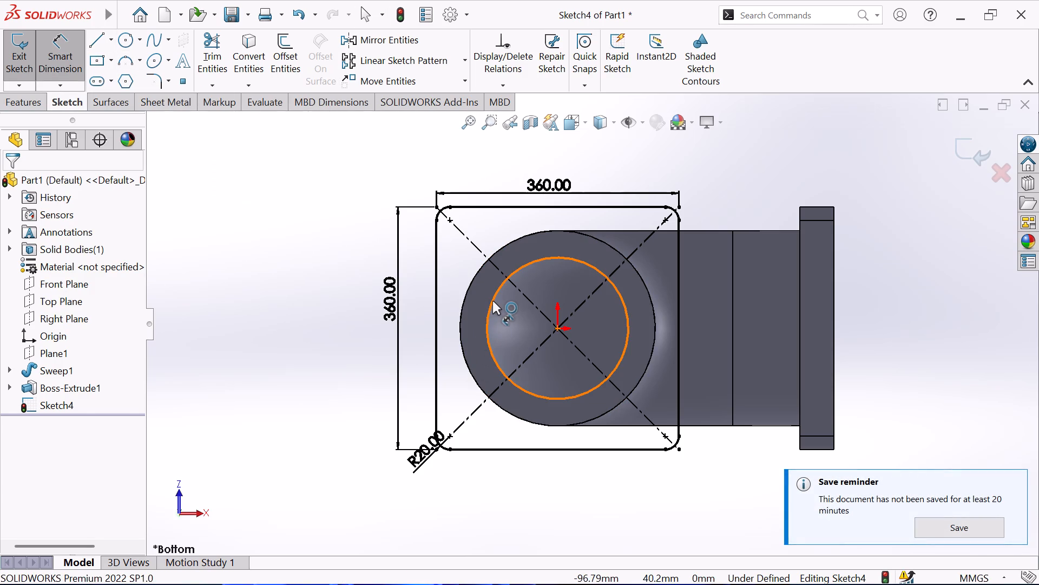
left_click(492, 301)
left_click(283, 318)
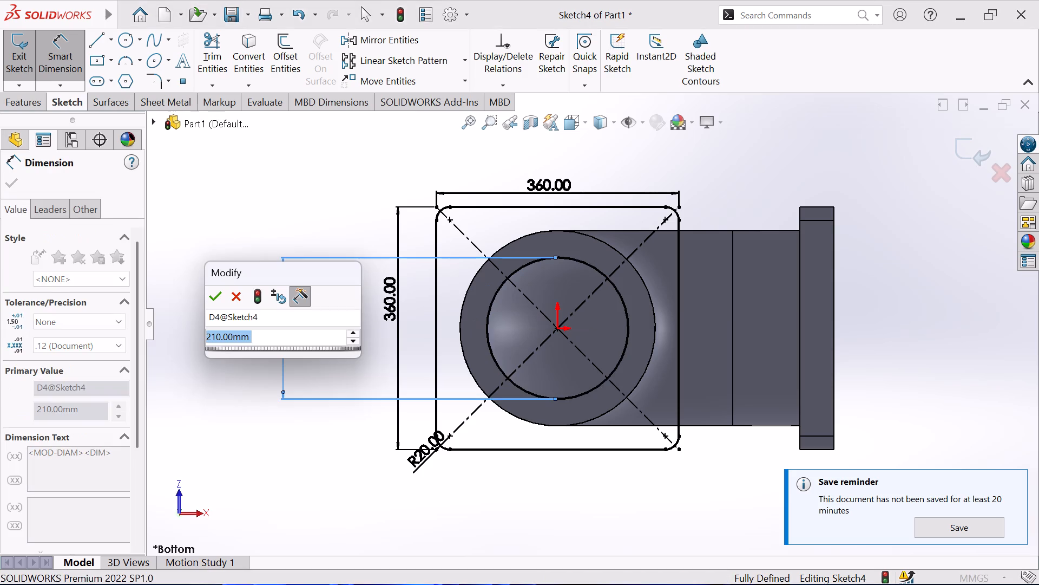
left_click(216, 294)
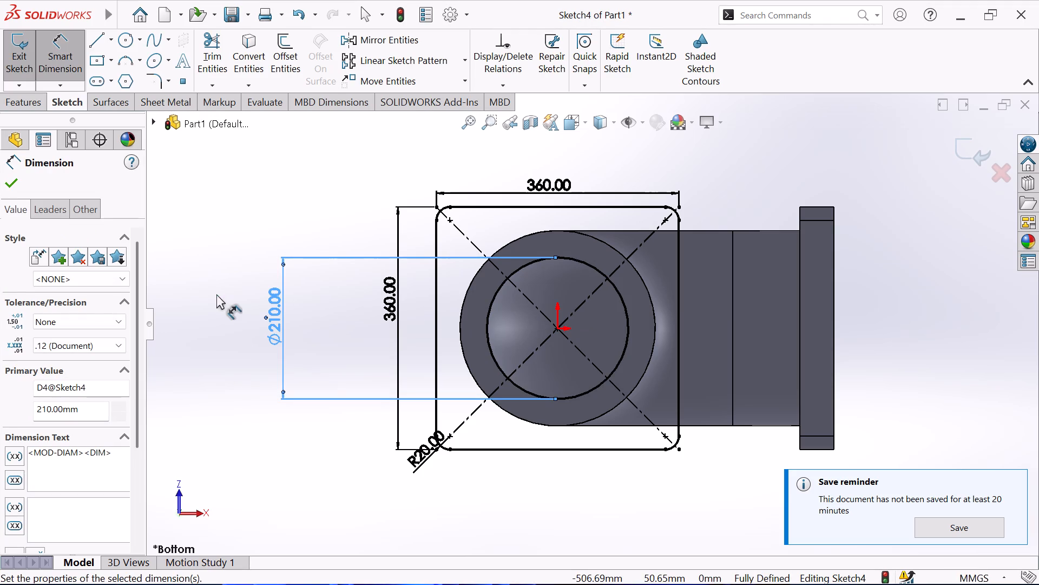
left_click(12, 174)
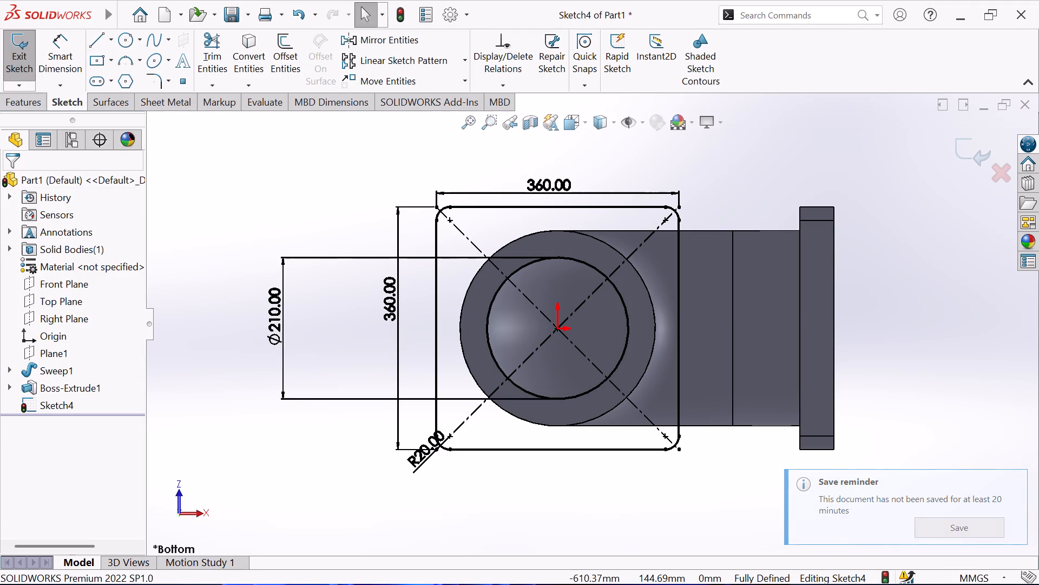
Extrude the rounded square with its bore hole as a 50 mm blind boss, reversed back over the pipe and merged.
left_click(21, 107)
left_click(29, 67)
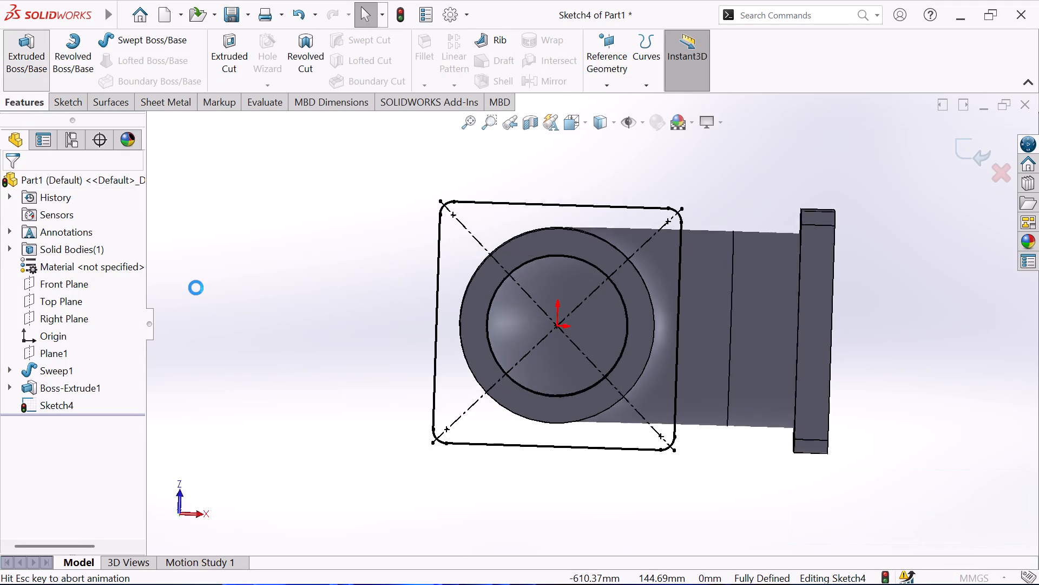
middle_click_drag(244, 291, 313, 341)
left_click(21, 265)
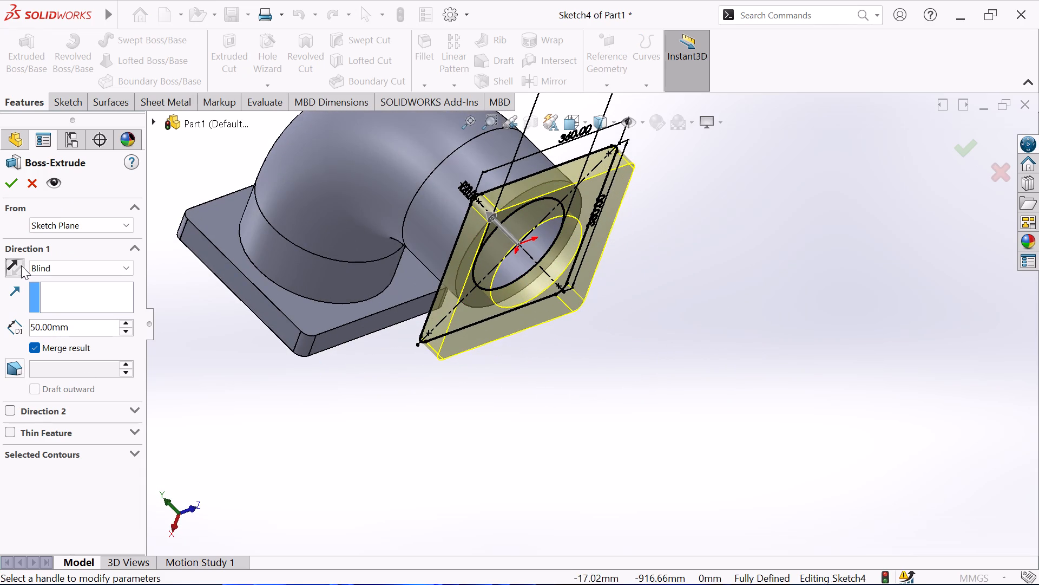
left_click(4, 183)
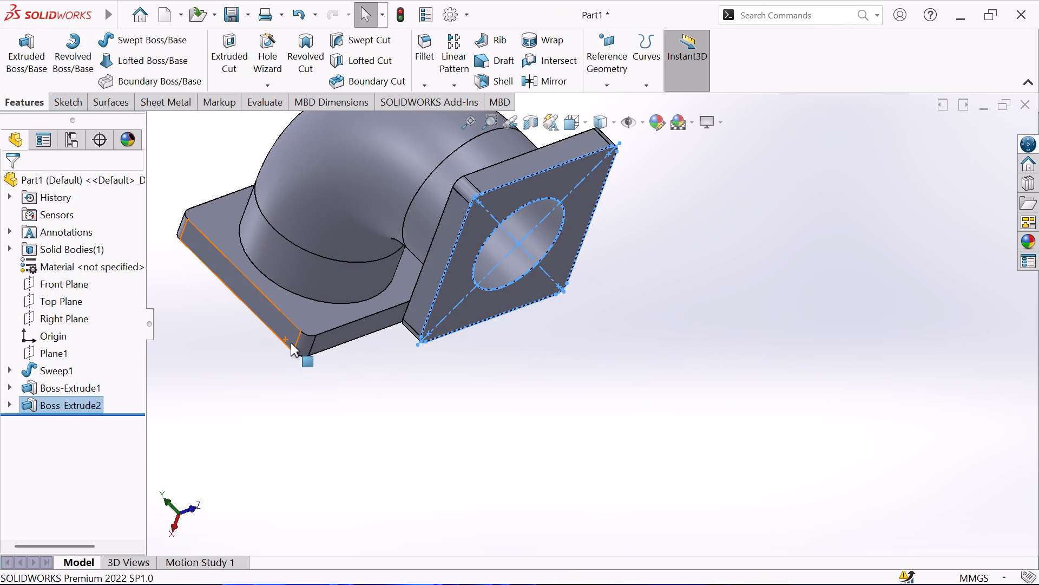
left_click(336, 402)
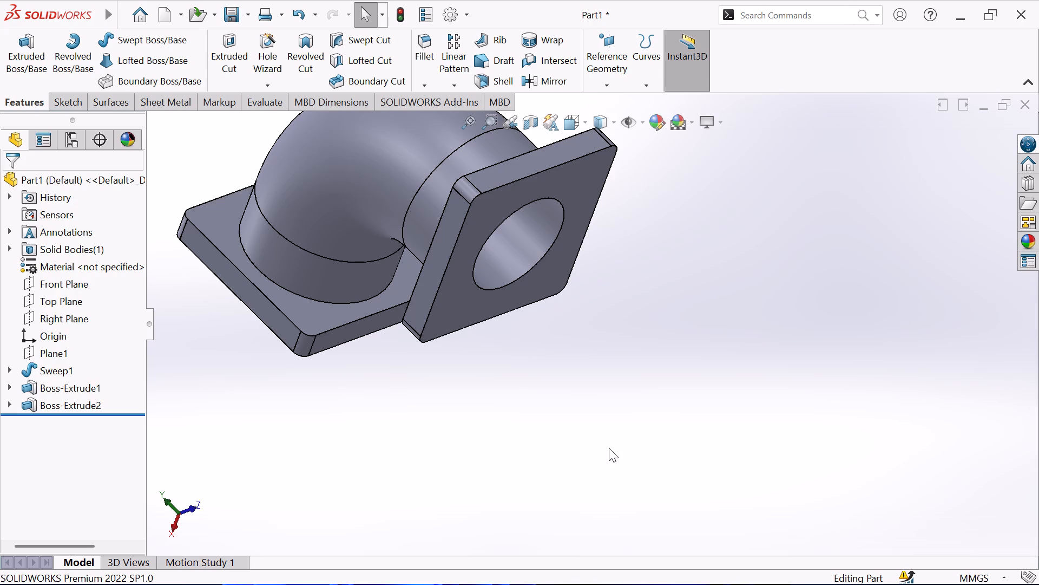
scroll(594, 444, "down", 1)
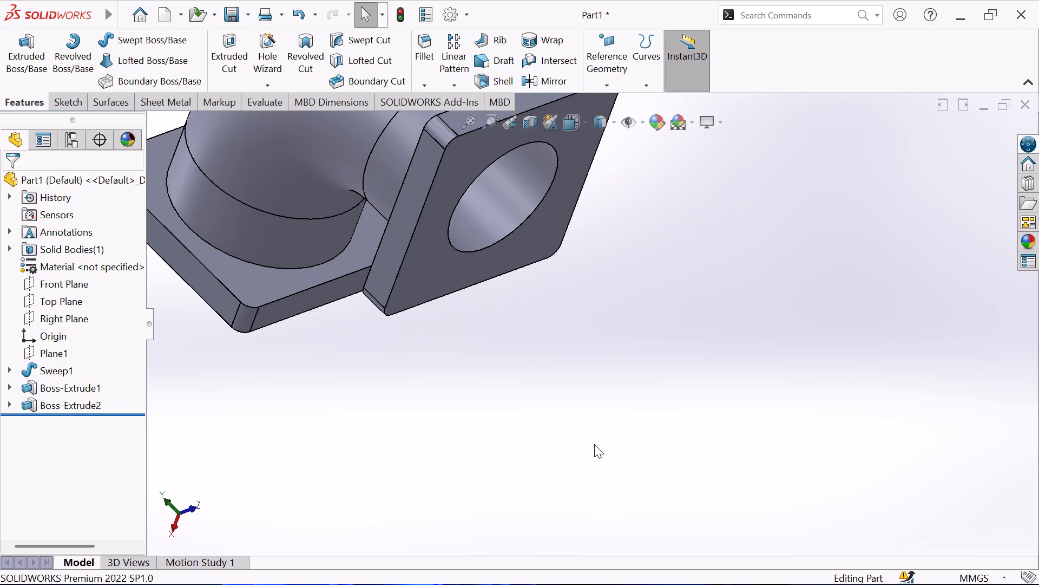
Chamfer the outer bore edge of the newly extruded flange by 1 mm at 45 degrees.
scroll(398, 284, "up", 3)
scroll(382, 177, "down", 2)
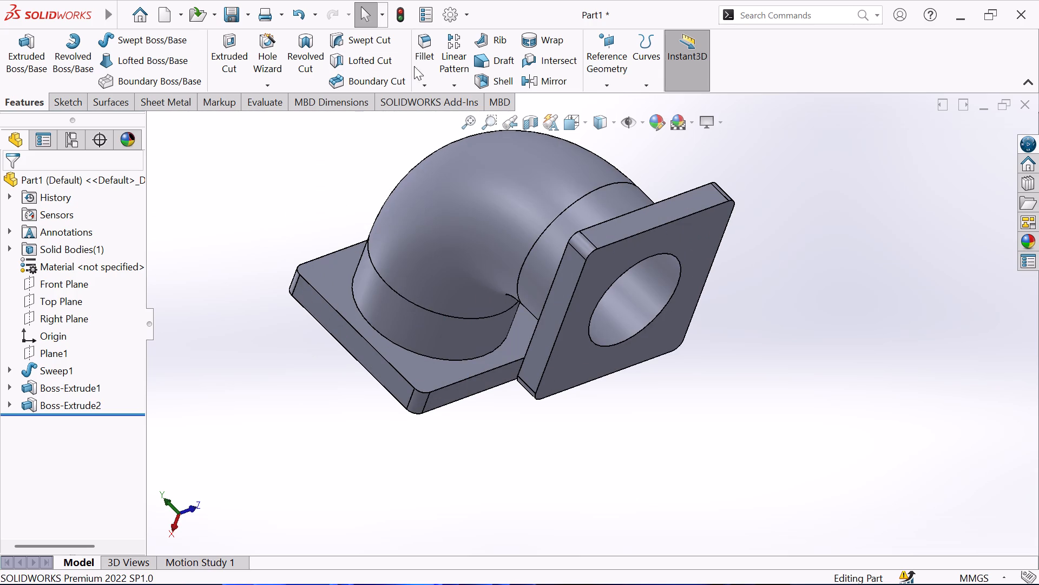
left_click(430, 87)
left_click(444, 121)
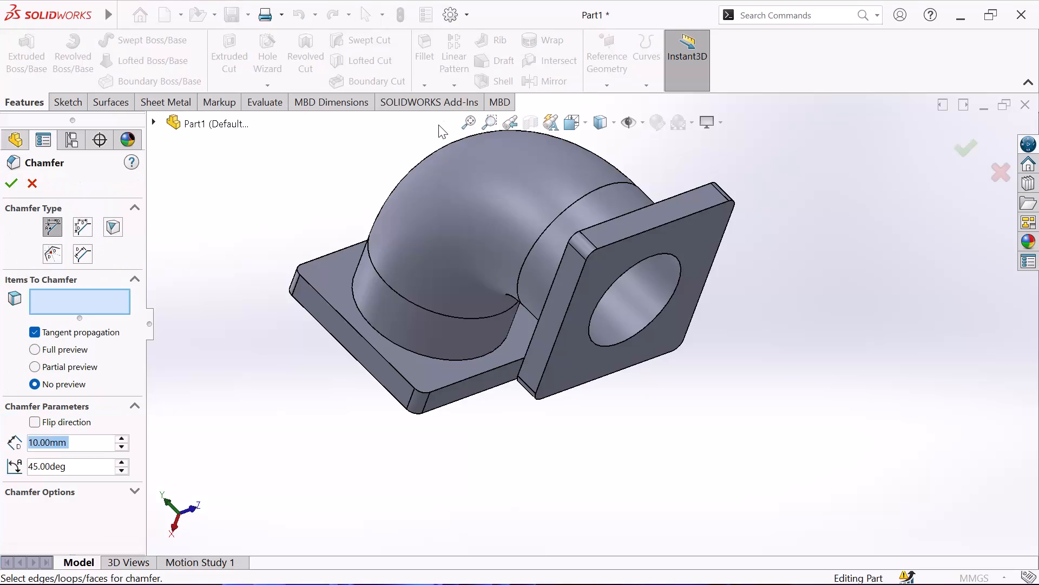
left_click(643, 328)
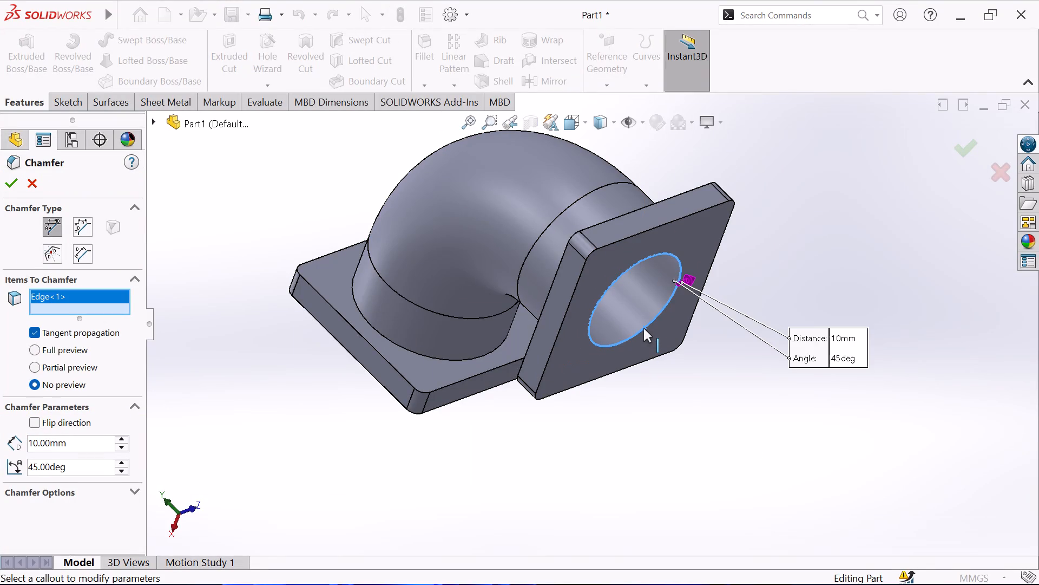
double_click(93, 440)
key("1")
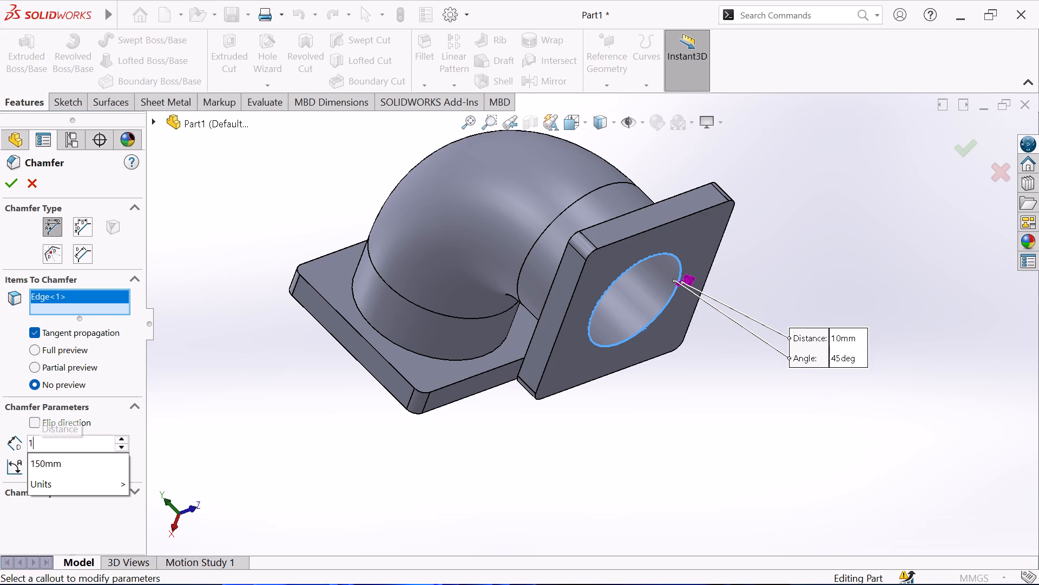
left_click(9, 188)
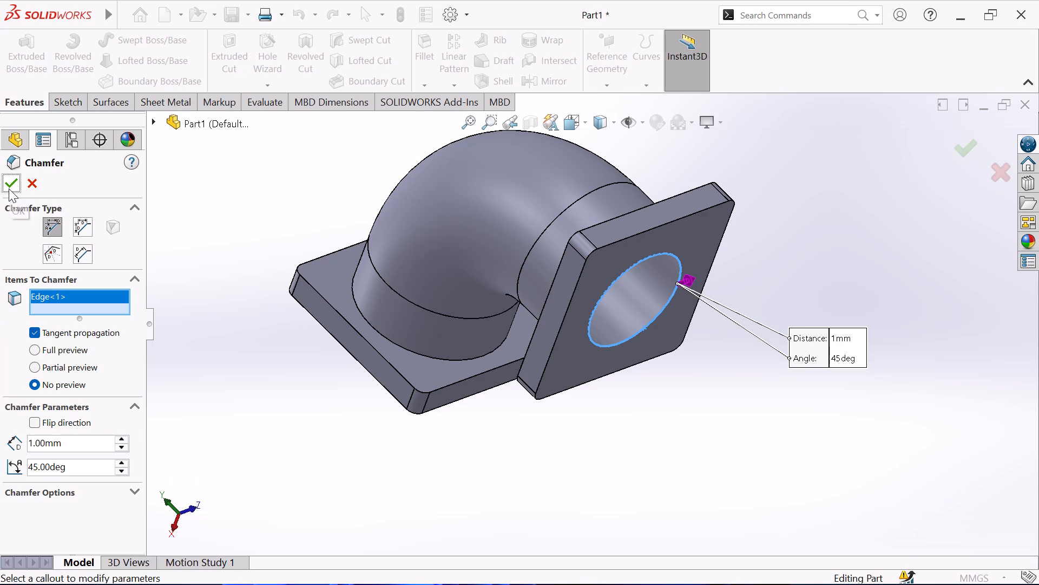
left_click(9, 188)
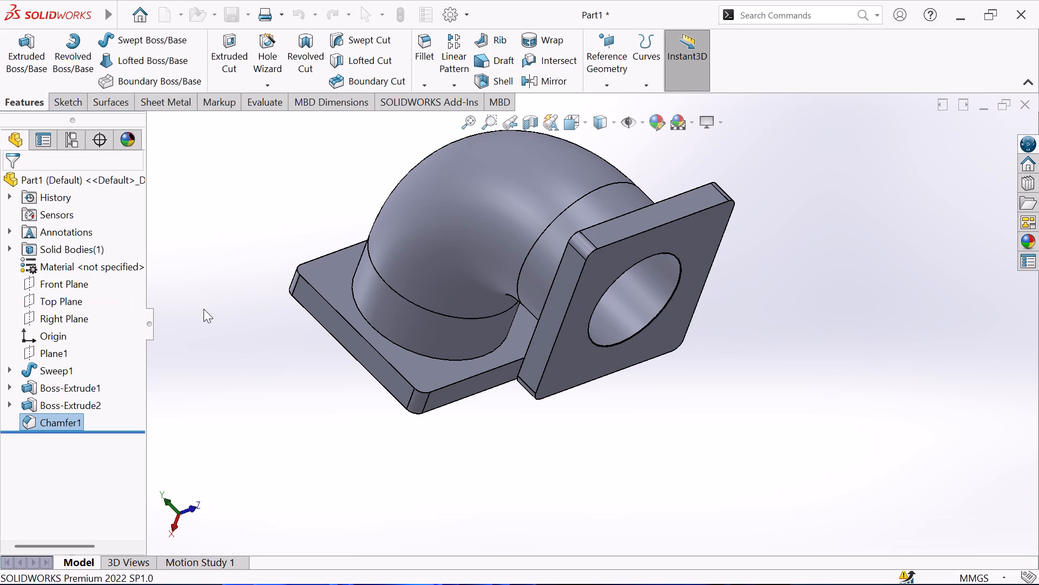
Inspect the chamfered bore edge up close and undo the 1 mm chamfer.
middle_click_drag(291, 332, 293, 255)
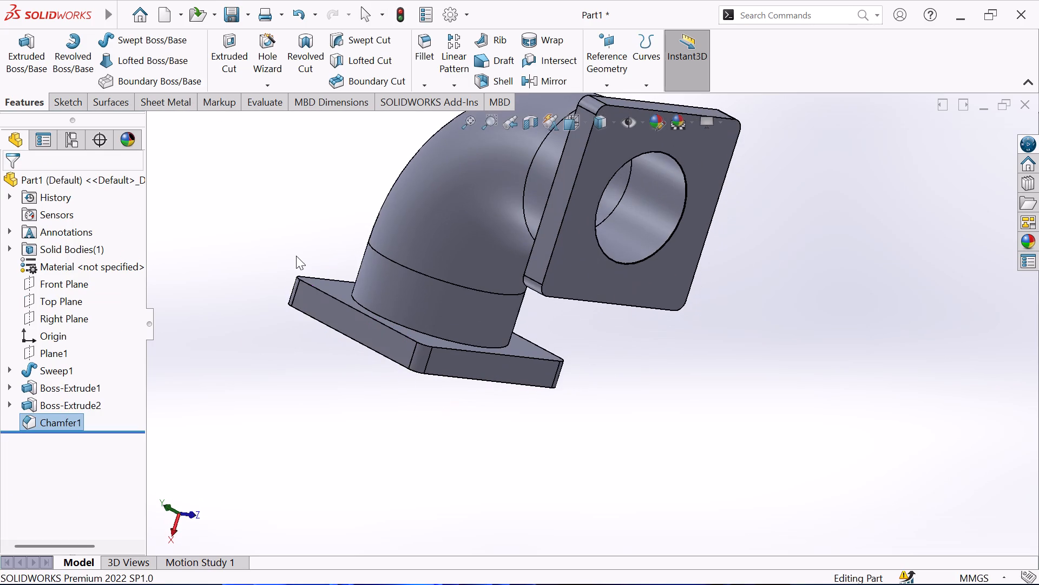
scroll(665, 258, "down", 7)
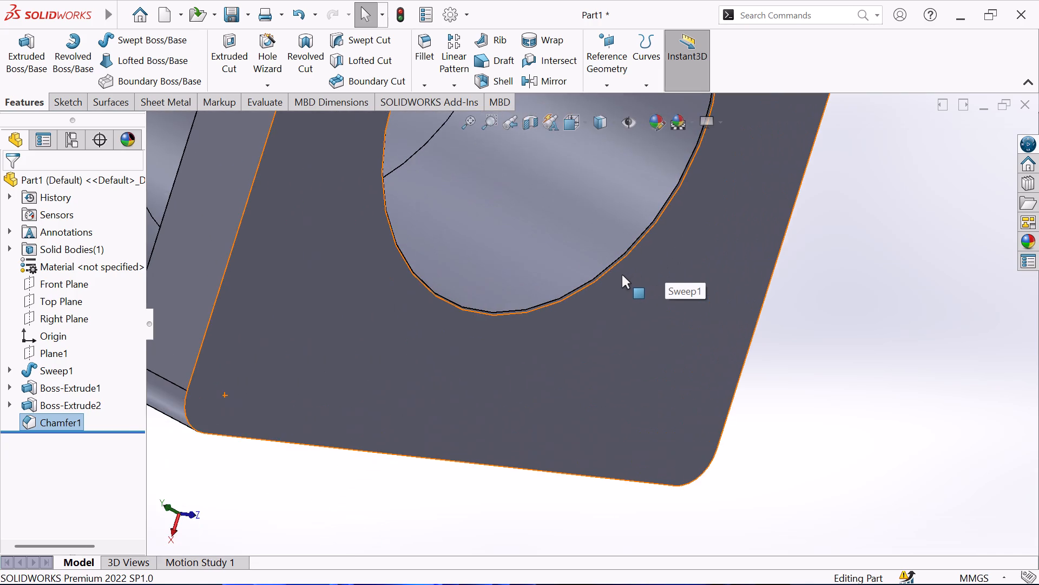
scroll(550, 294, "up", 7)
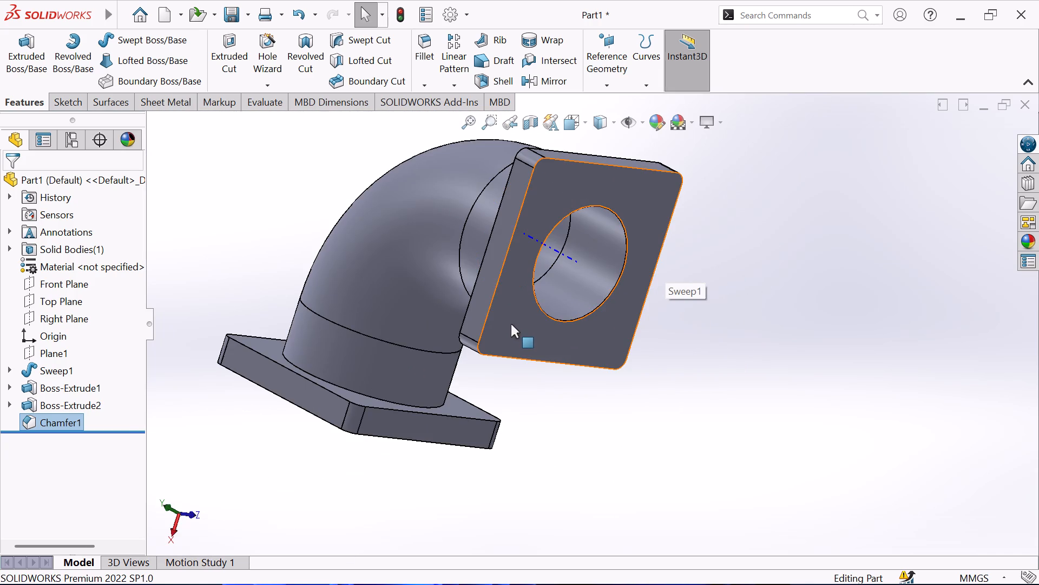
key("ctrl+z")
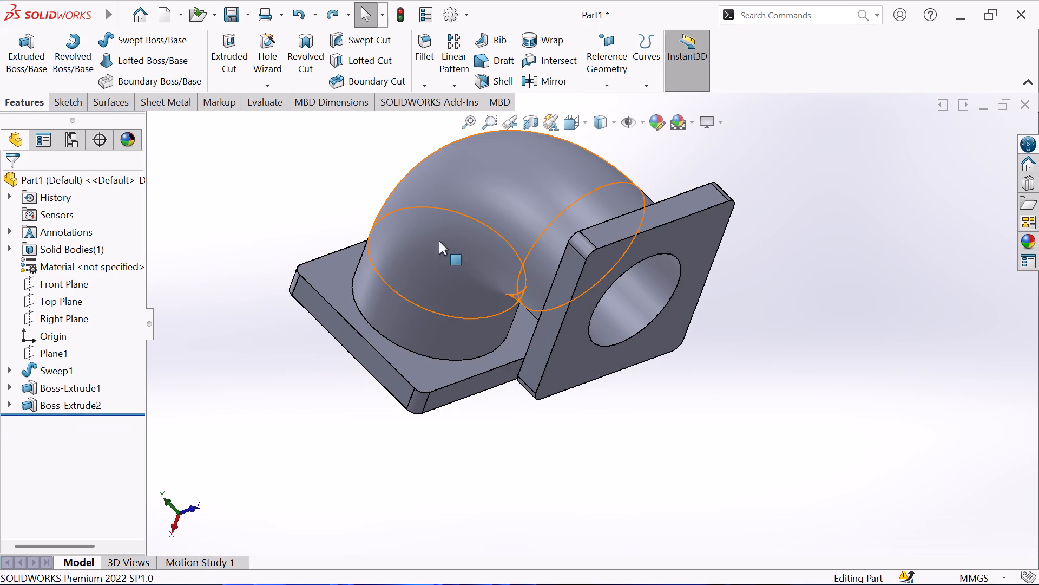
Chamfer the same flange's outer bore edge by 5 mm at 45 degrees.
left_click(422, 89)
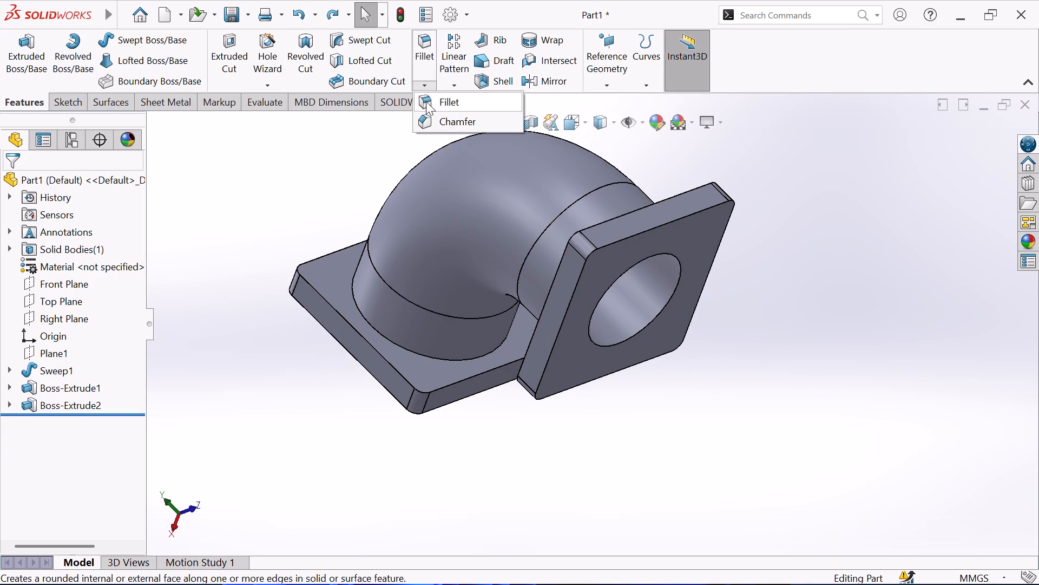
left_click(452, 120)
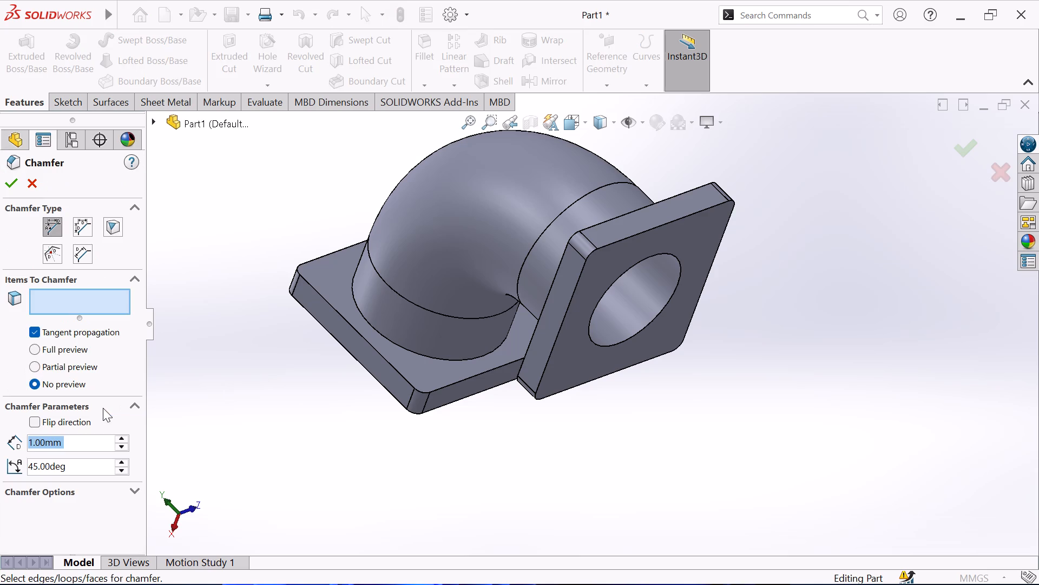
key("5")
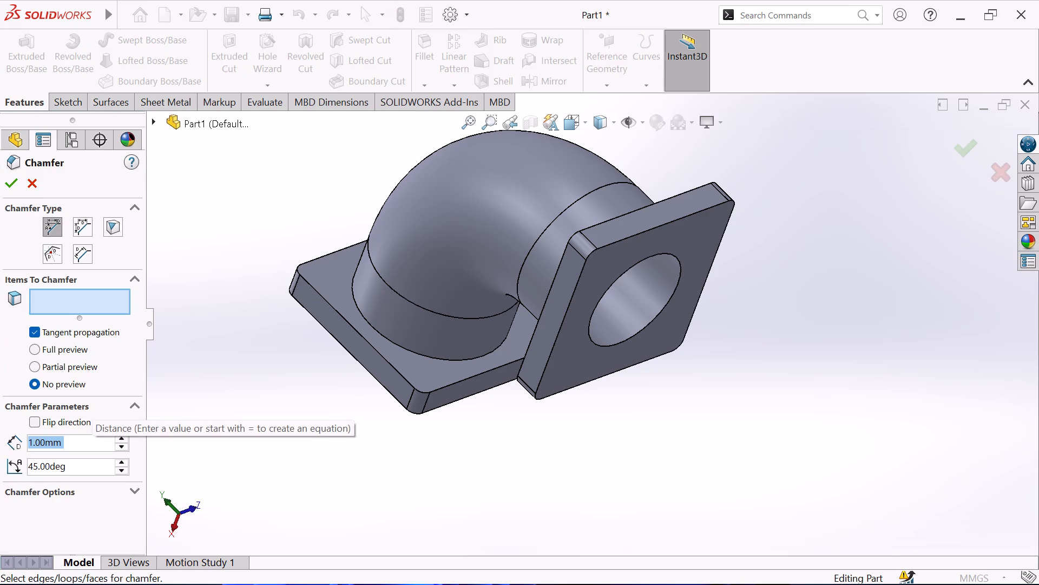
left_click(254, 408)
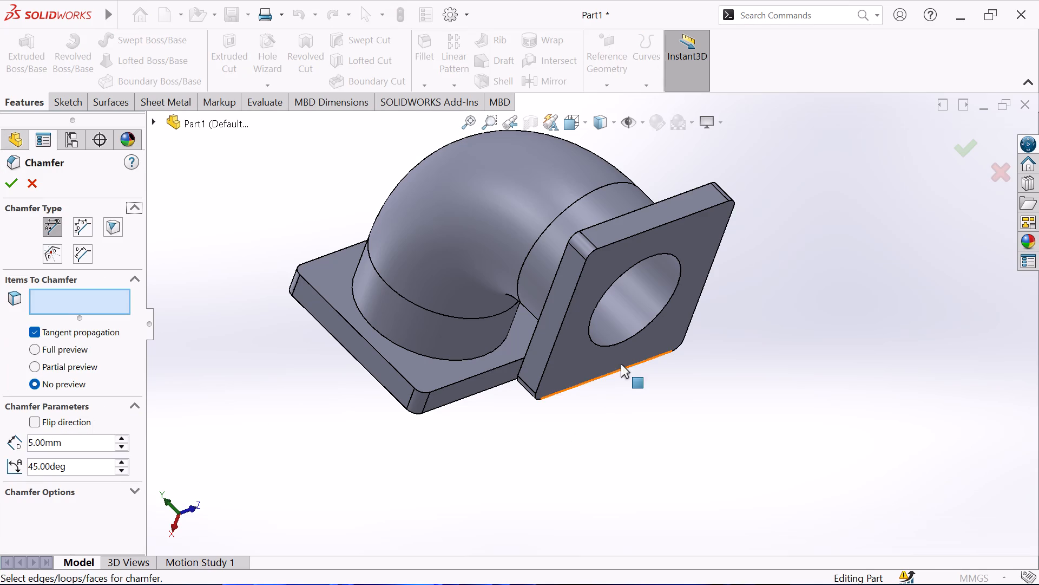
left_click(632, 336)
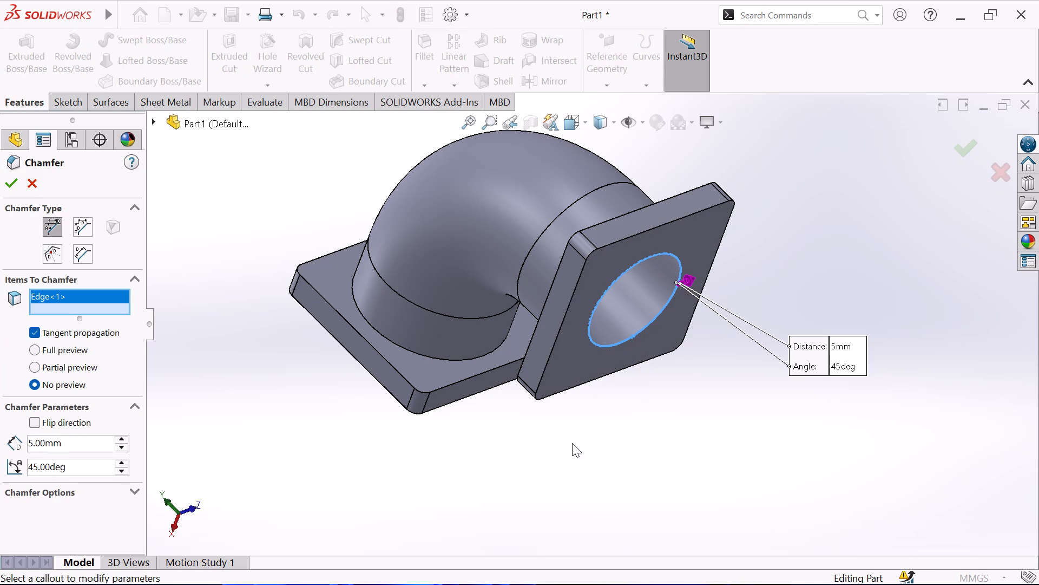
left_click(523, 471)
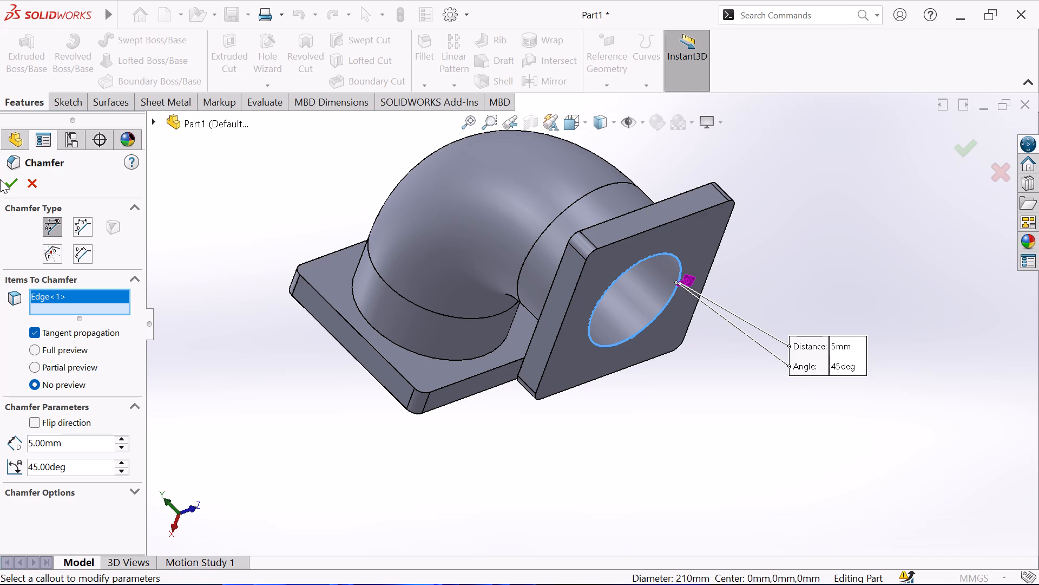
left_click(9, 179)
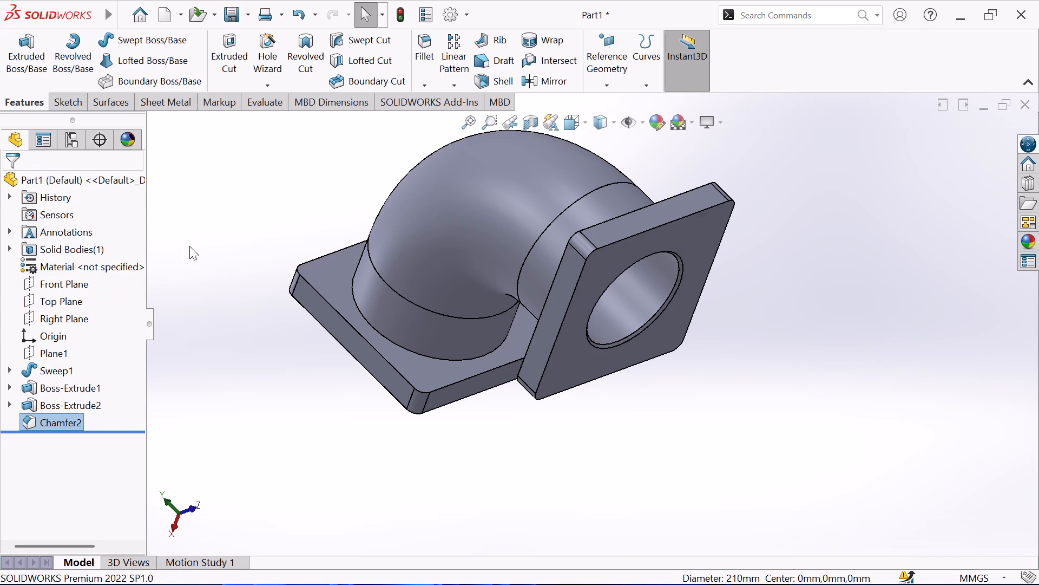
Chamfer the outer bore edge of the other flange by 5 mm at 45 degrees.
middle_click_drag(255, 253, 300, 193)
middle_click_drag(262, 270, 315, 167)
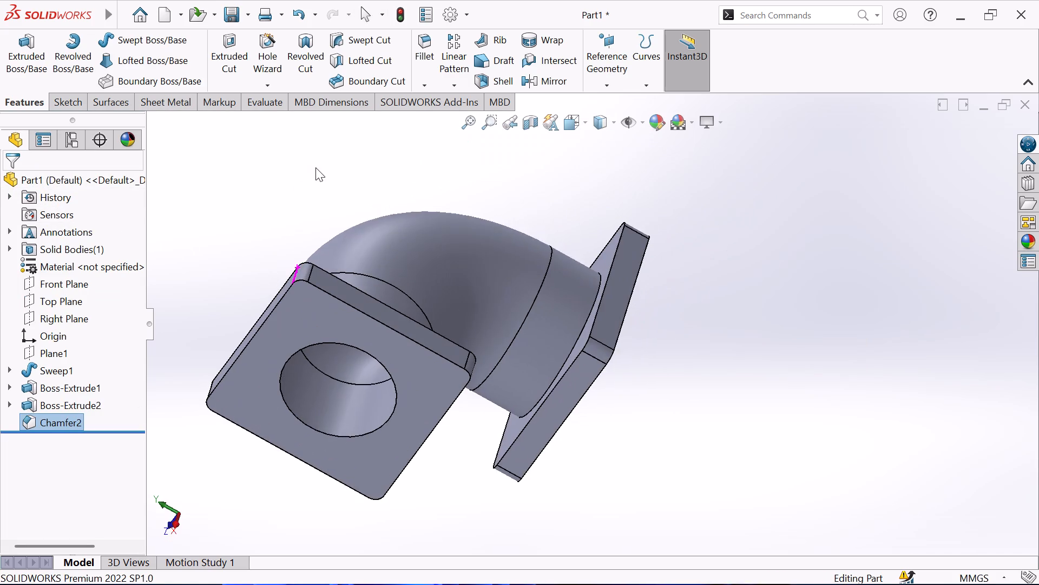
left_click(427, 89)
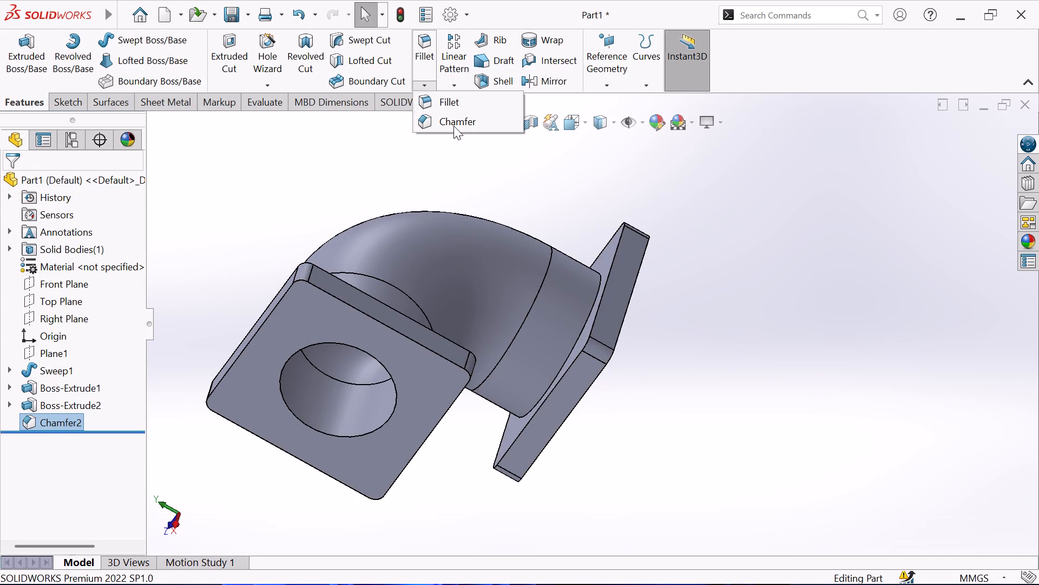
left_click(455, 121)
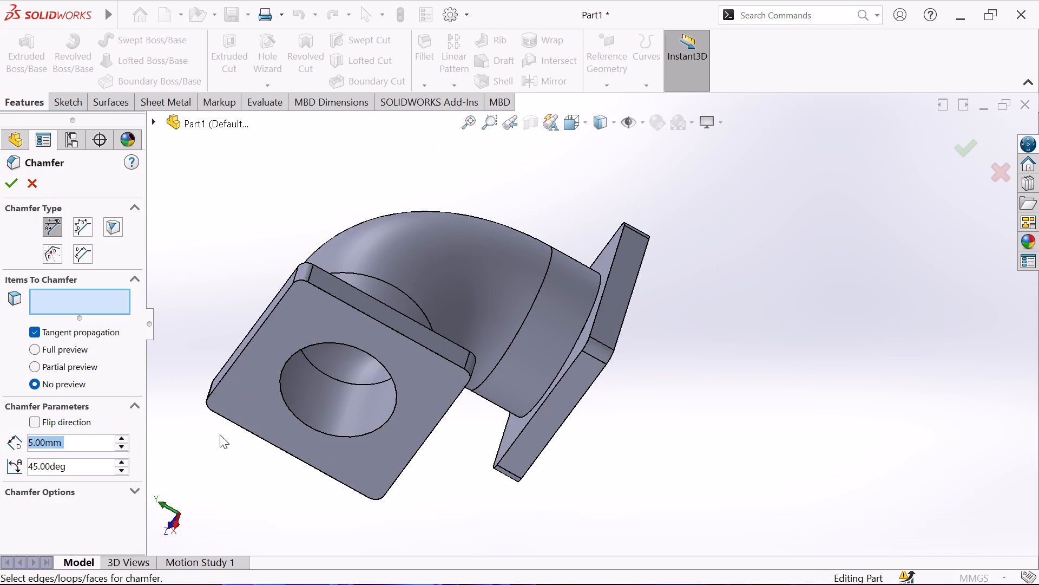
left_click(305, 424)
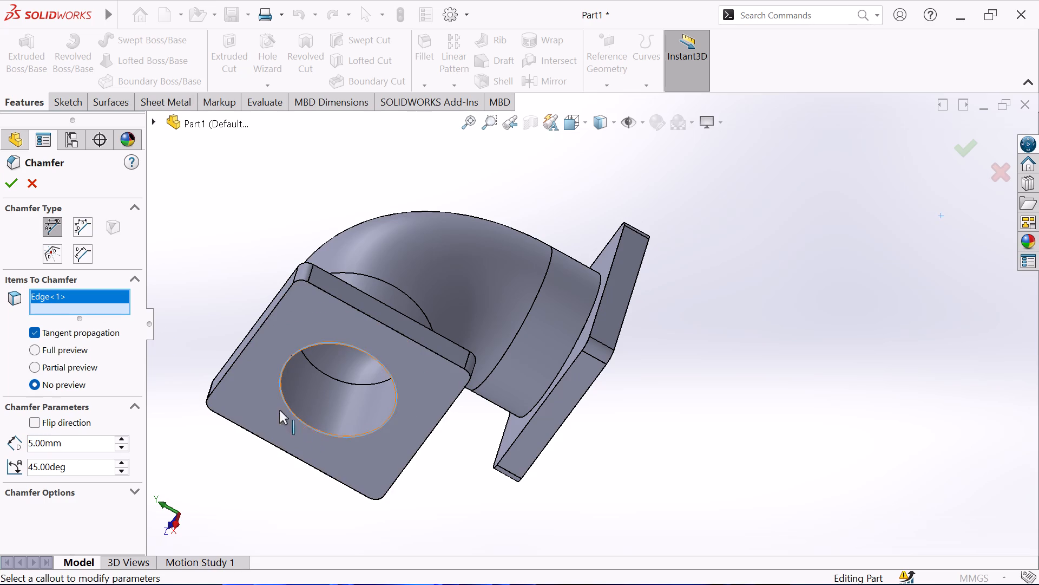
left_click(5, 180)
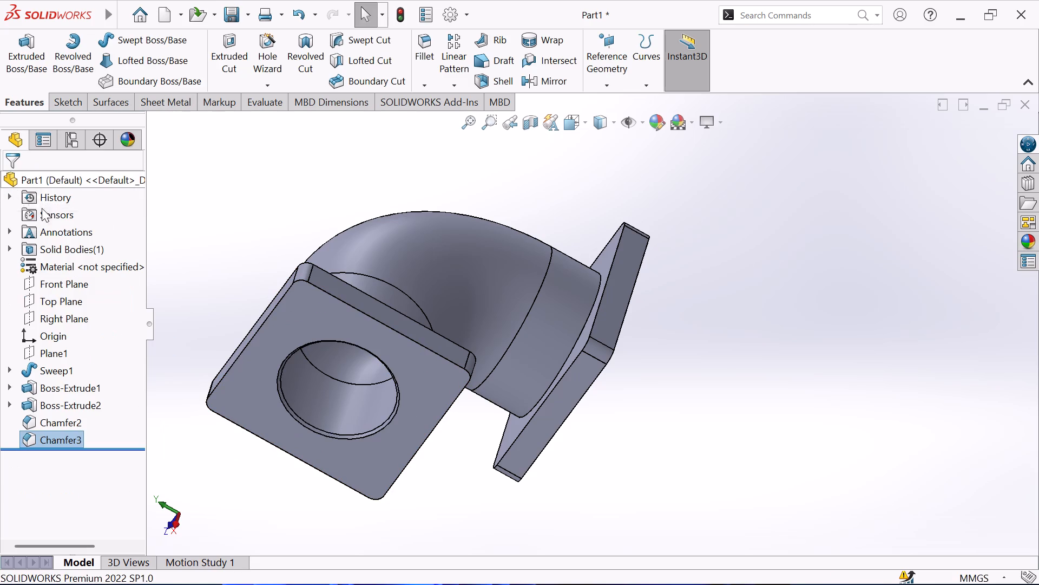
left_click(206, 243)
Start a sketch on the outer face of the flange centred on the origin, viewed face-on.
scroll(251, 242, "up", 2)
middle_click_drag(337, 218, 234, 236)
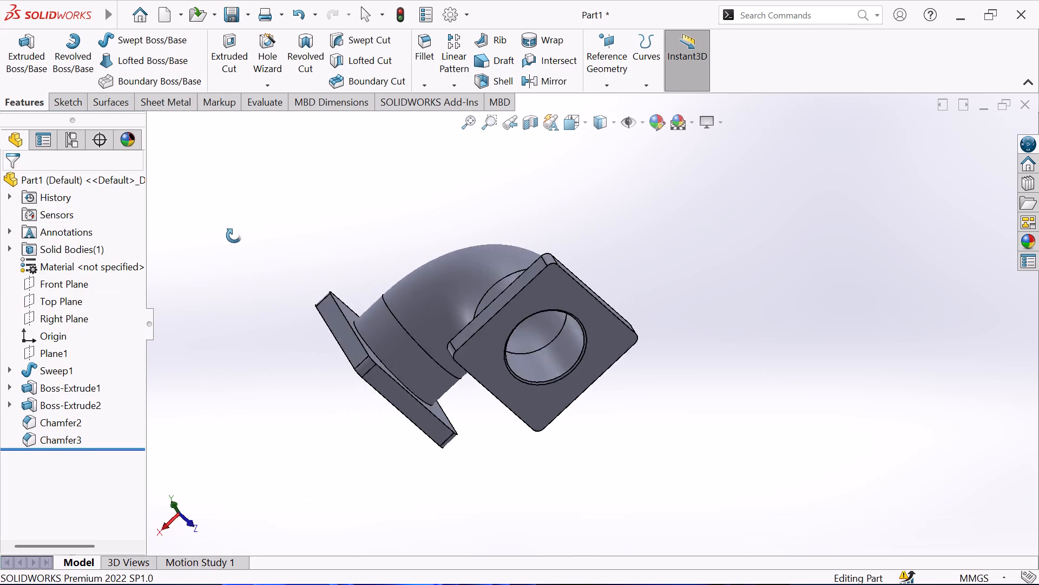
middle_click_drag(234, 236, 212, 173)
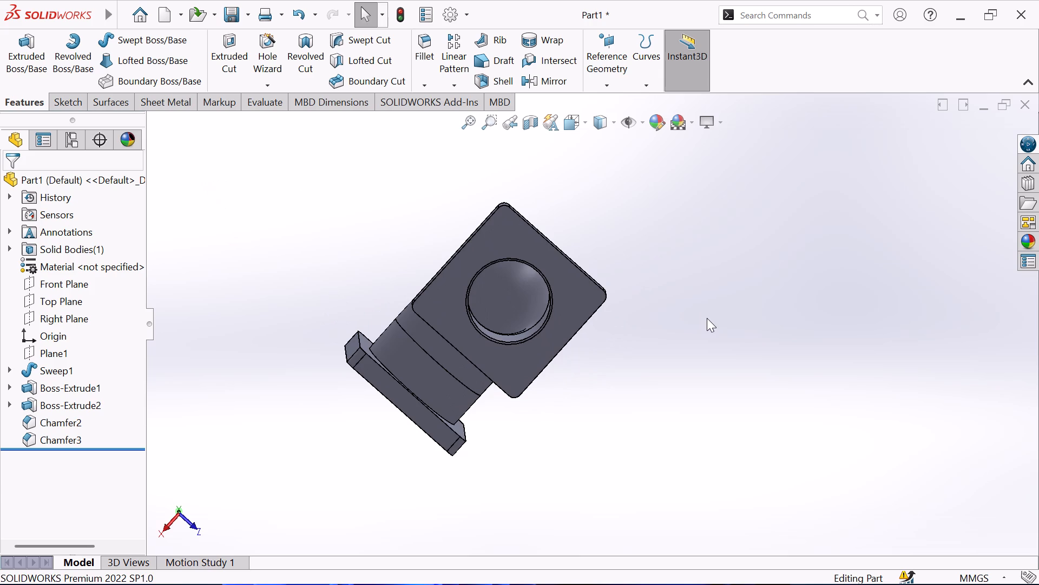
key("space")
left_click(464, 370)
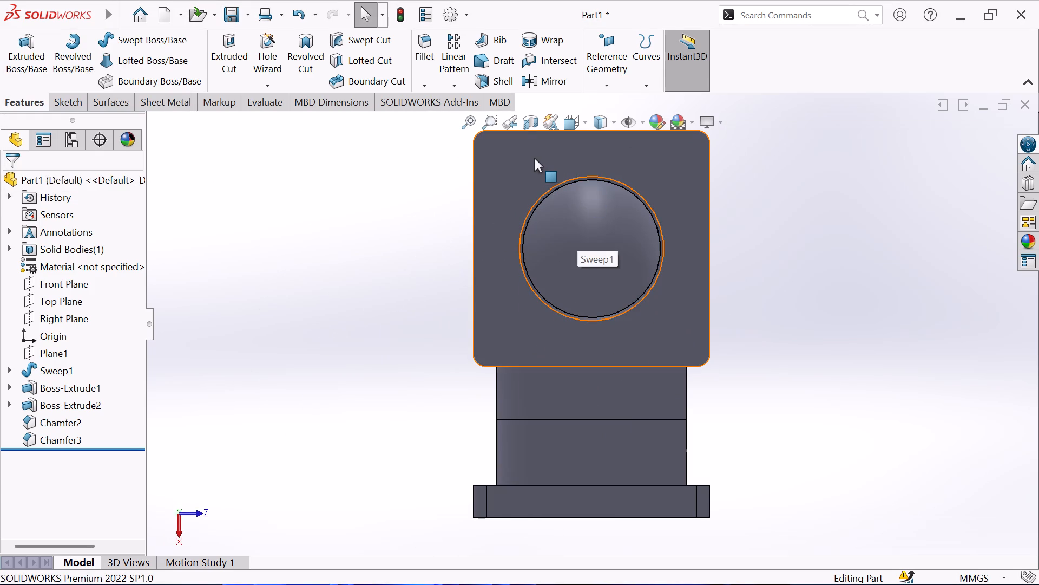
left_click(70, 103)
left_click(597, 165)
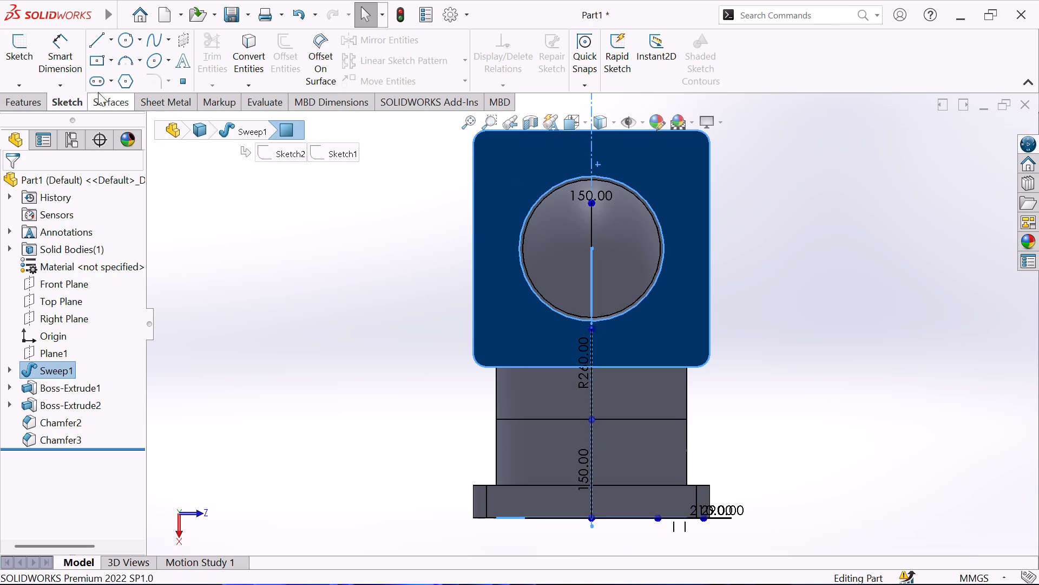
left_click(27, 48)
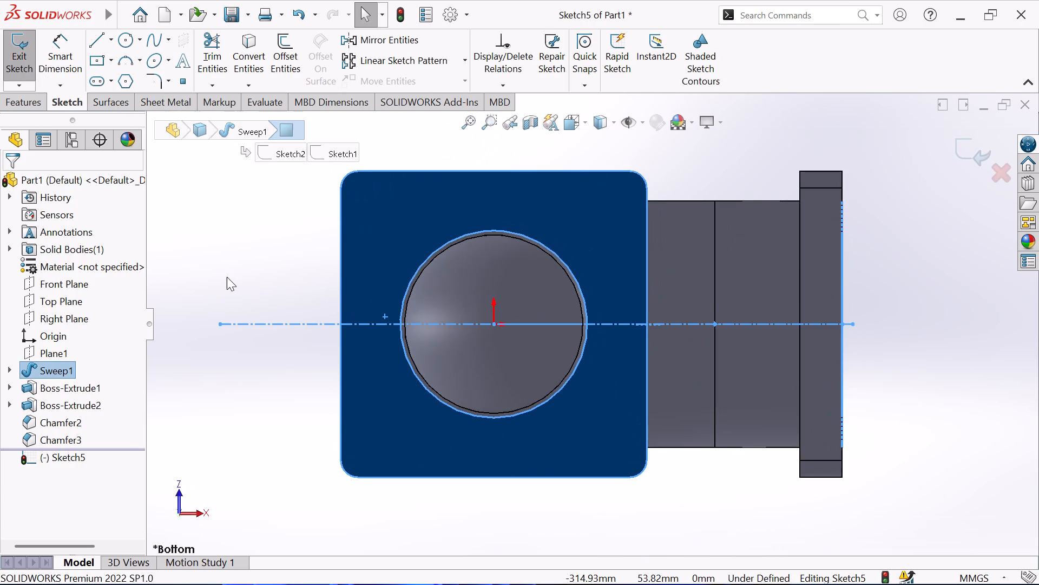
left_click(227, 277)
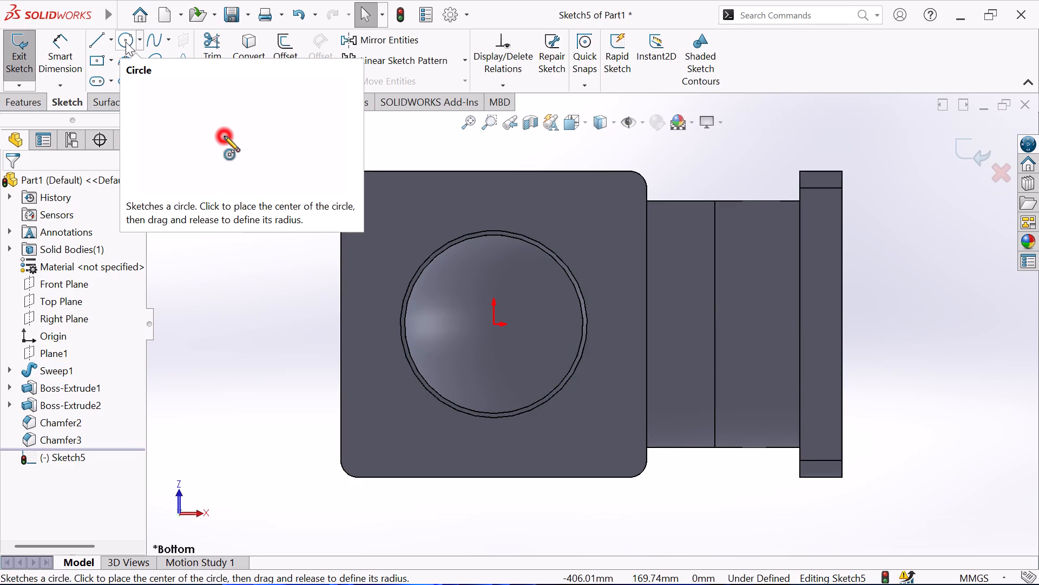
Draw a horizontal construction centerline about 589 mm long through the origin, extending past both sides of the square flange.
left_click(126, 42)
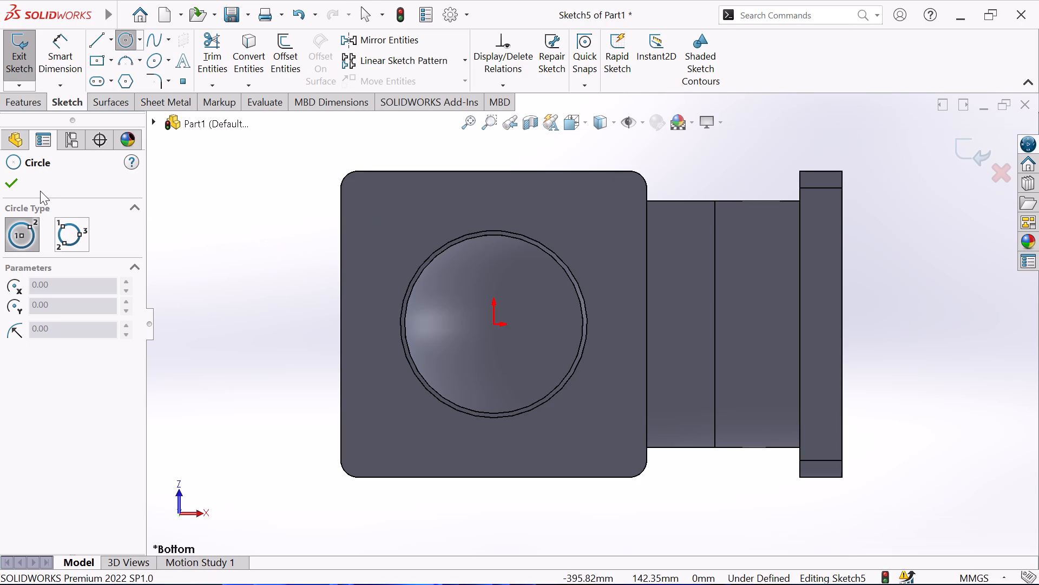
left_click(4, 181)
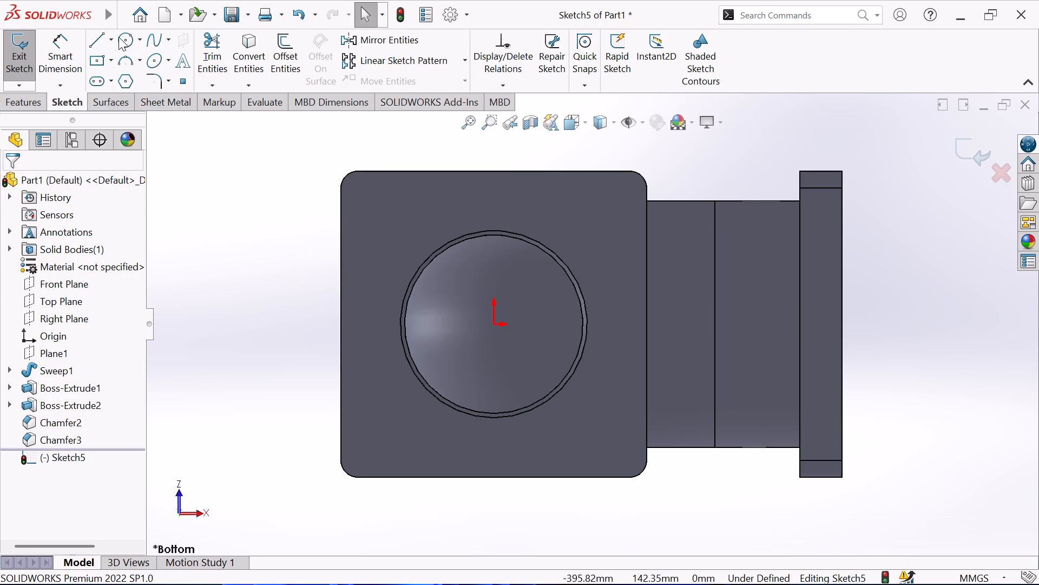
left_click(111, 46)
left_click(104, 79)
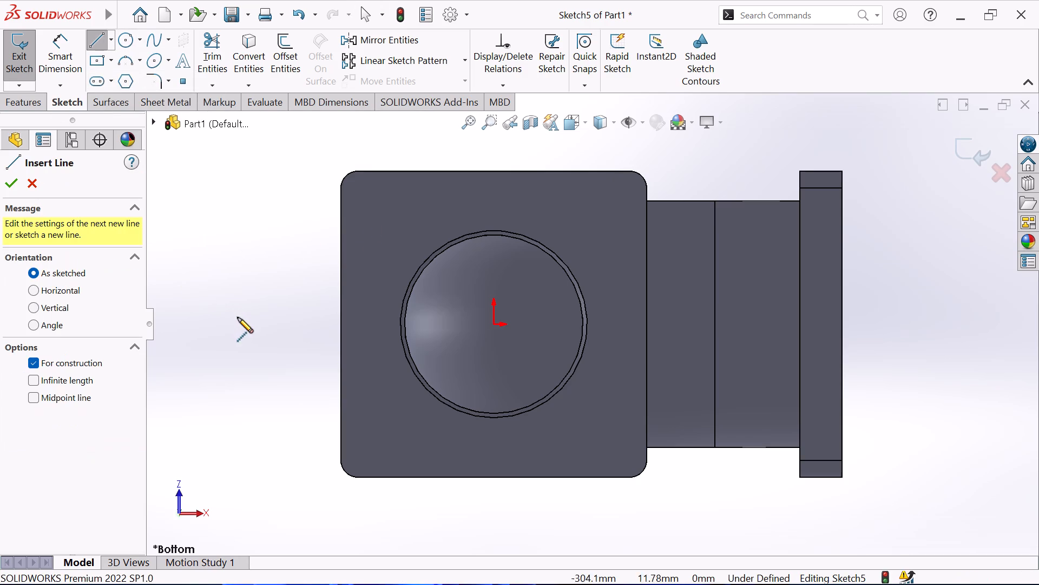
left_click(245, 324)
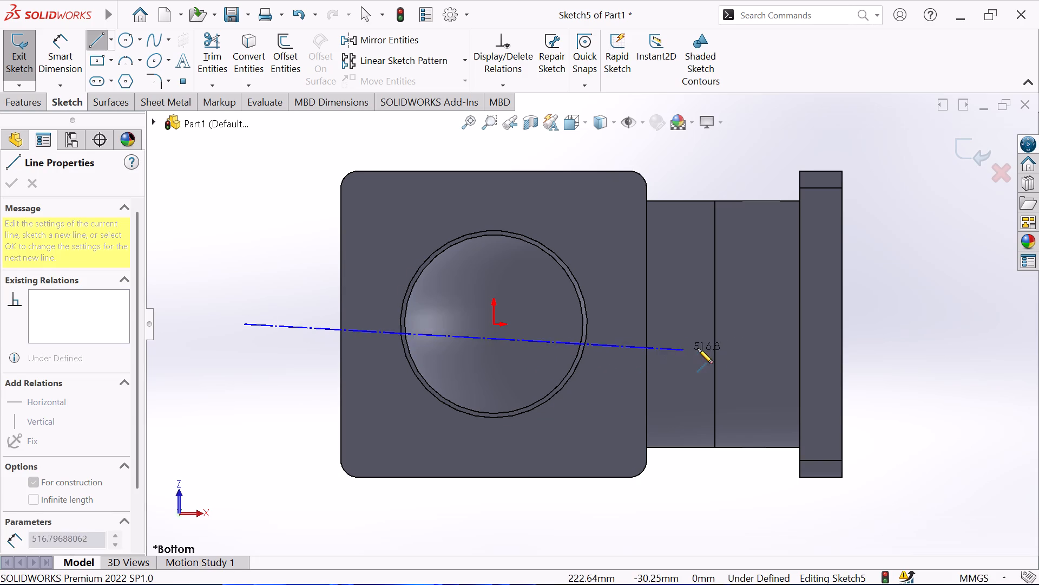
left_click(745, 324)
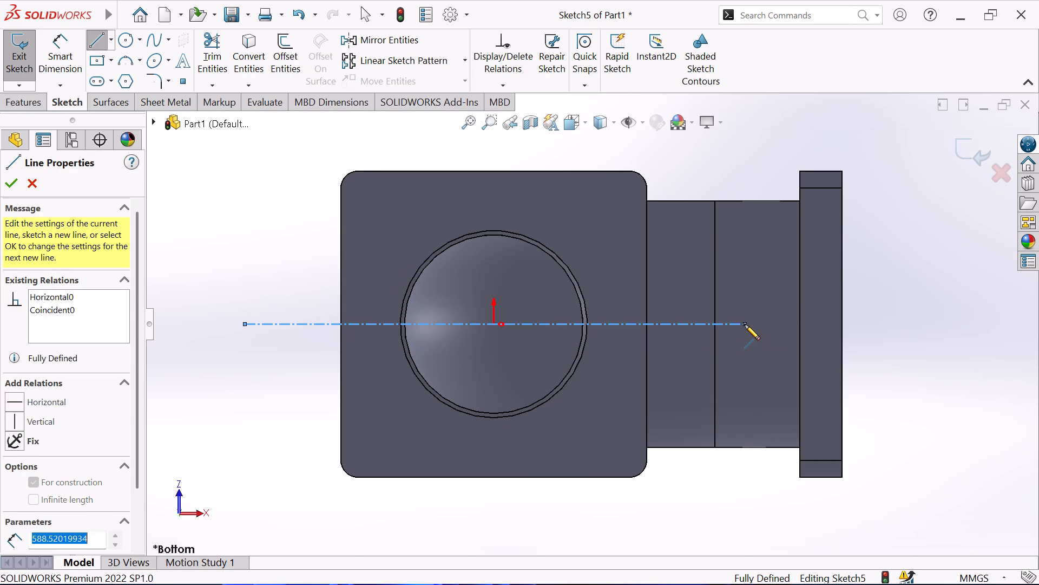
right_click(749, 290)
left_click(768, 303)
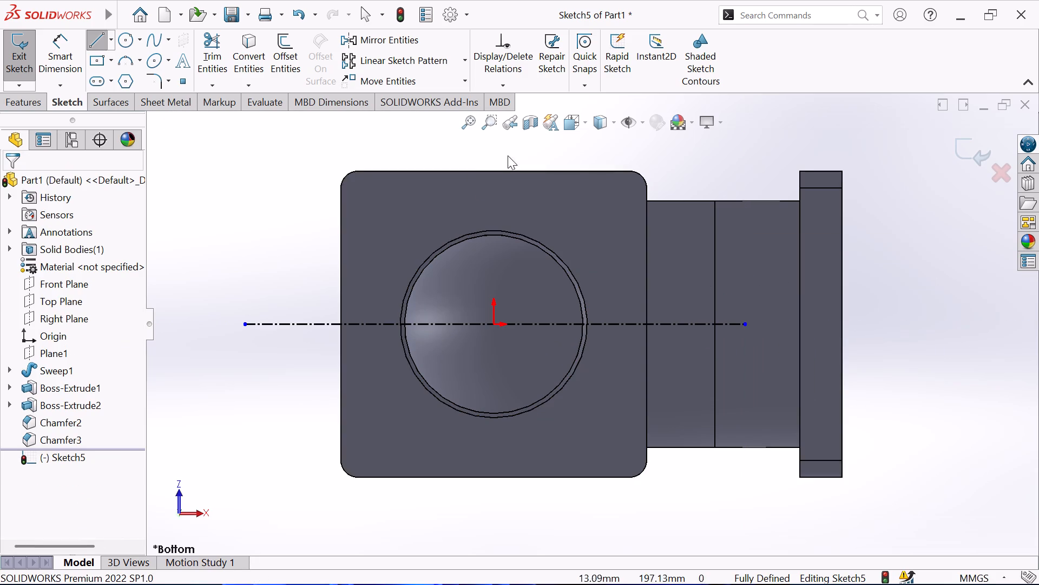
Draw a vertical construction centerline about 463 mm long through the origin, extending past both edges of the square flange.
left_click(113, 44)
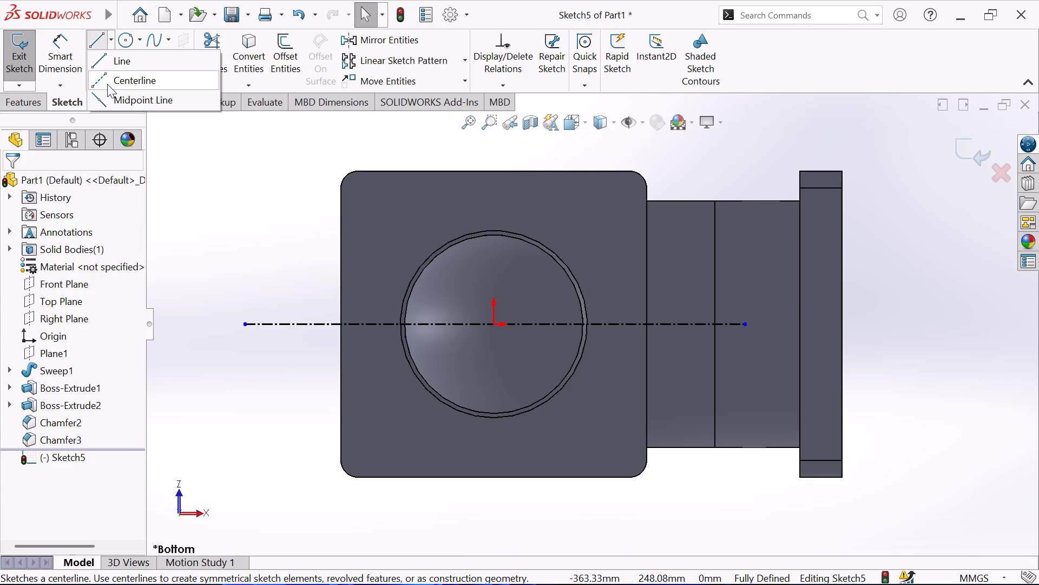
left_click(104, 82)
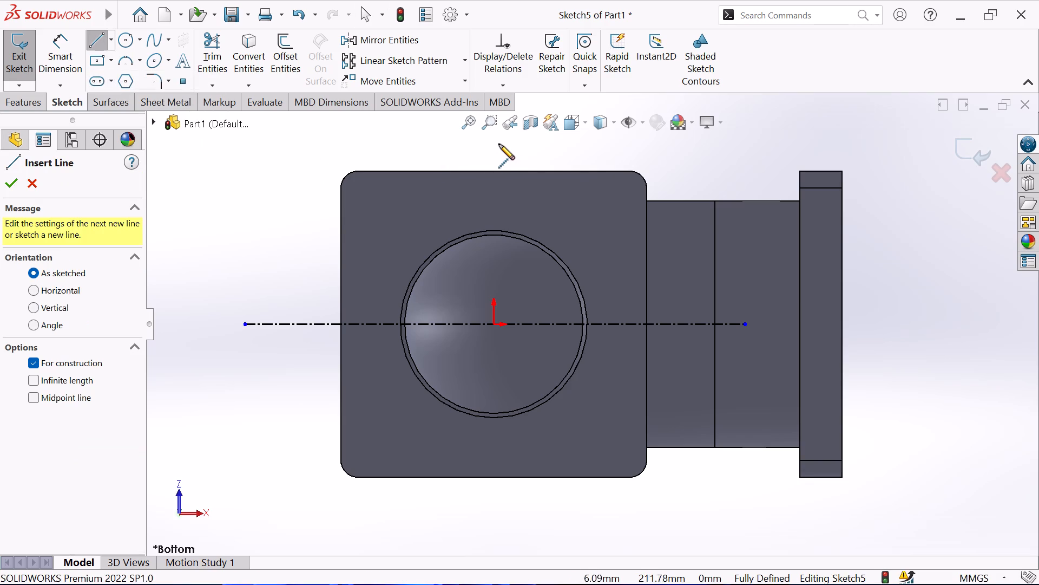
left_click(492, 135)
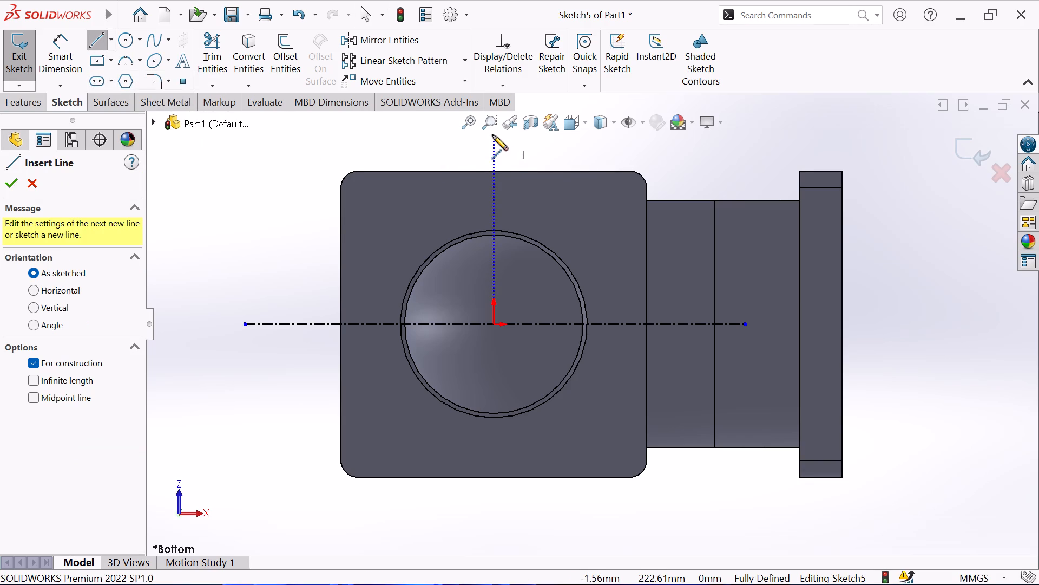
left_click(492, 529)
right_click(543, 525)
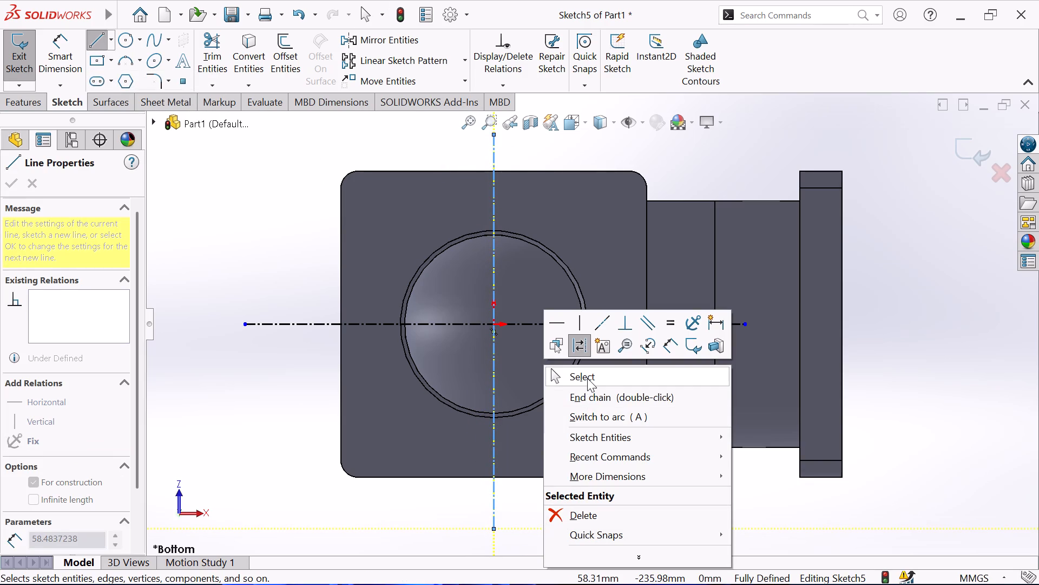
left_click(587, 378)
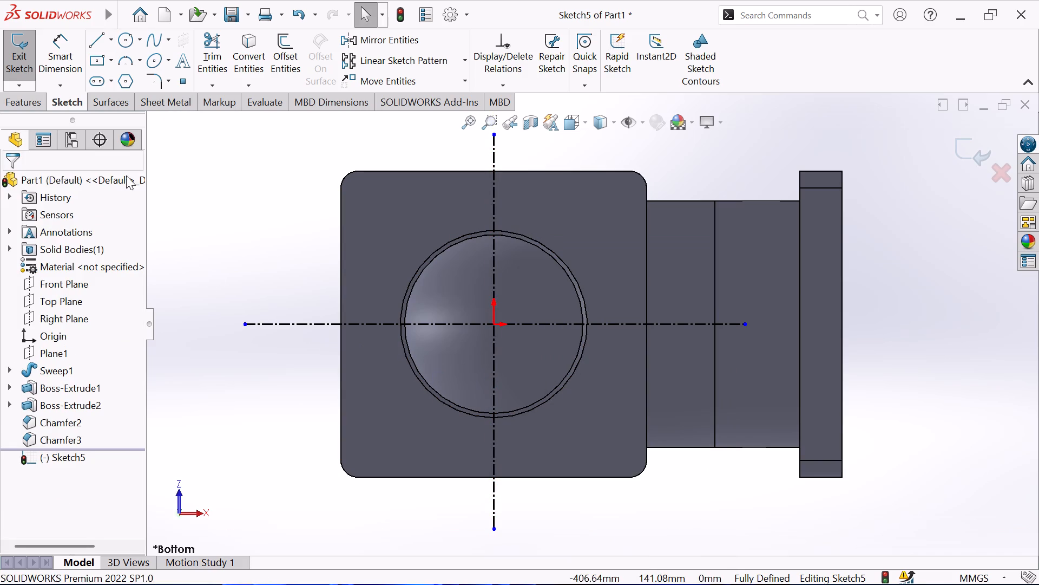
Sketch two vertically aligned circles, about 33 mm and 46 mm in diameter, near the flange's upper and lower corners farthest from the other flange.
left_click(123, 40)
left_click(369, 198)
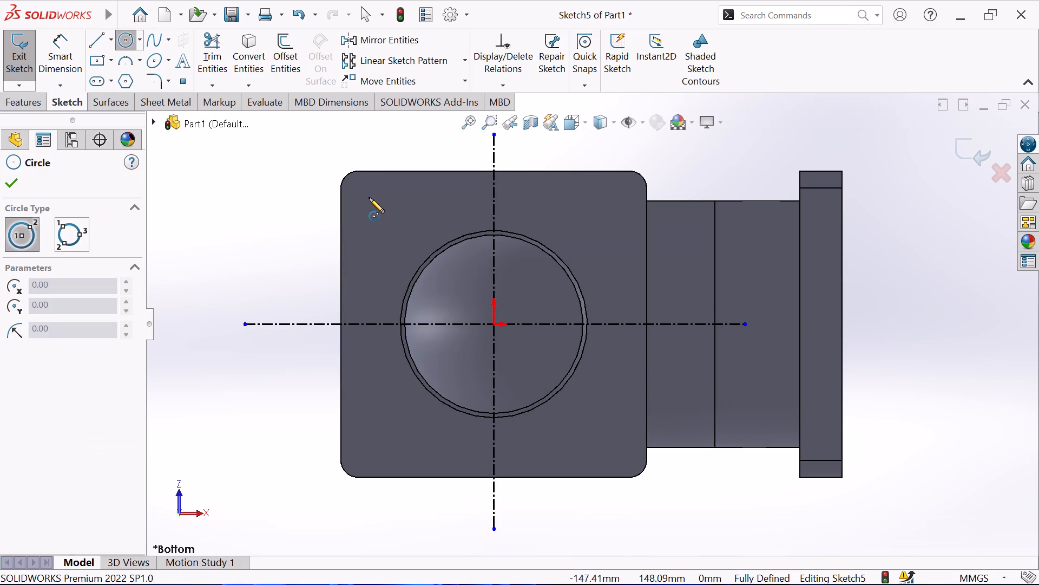
left_click(372, 185)
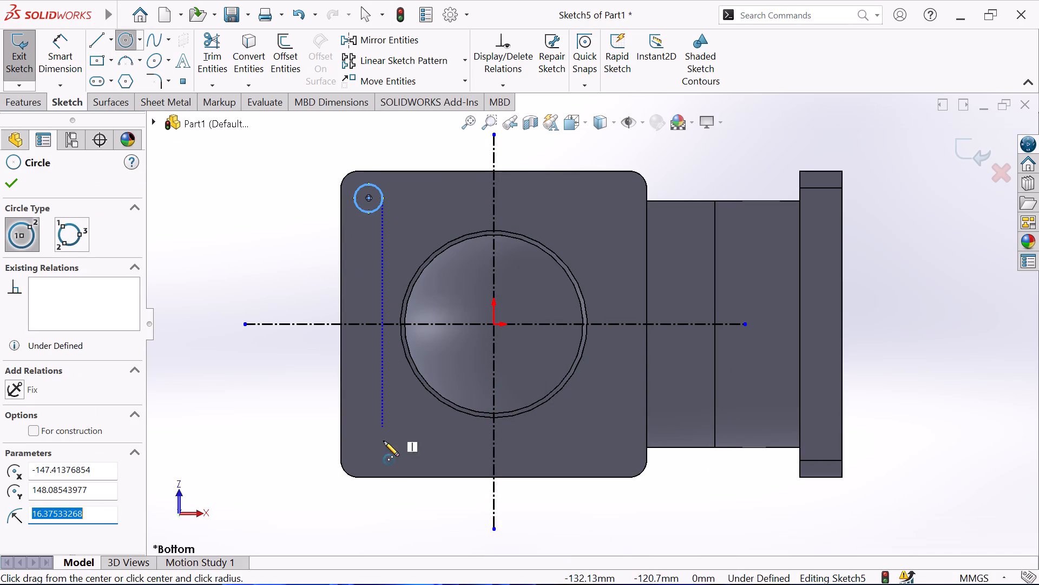
left_click(370, 445)
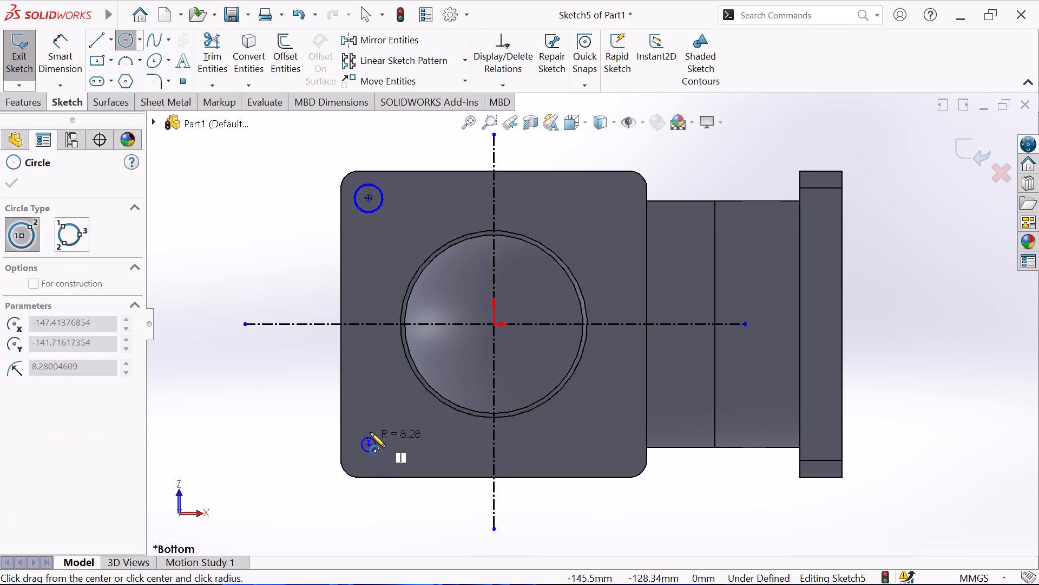
left_click(370, 425)
right_click(298, 413)
left_click(315, 420)
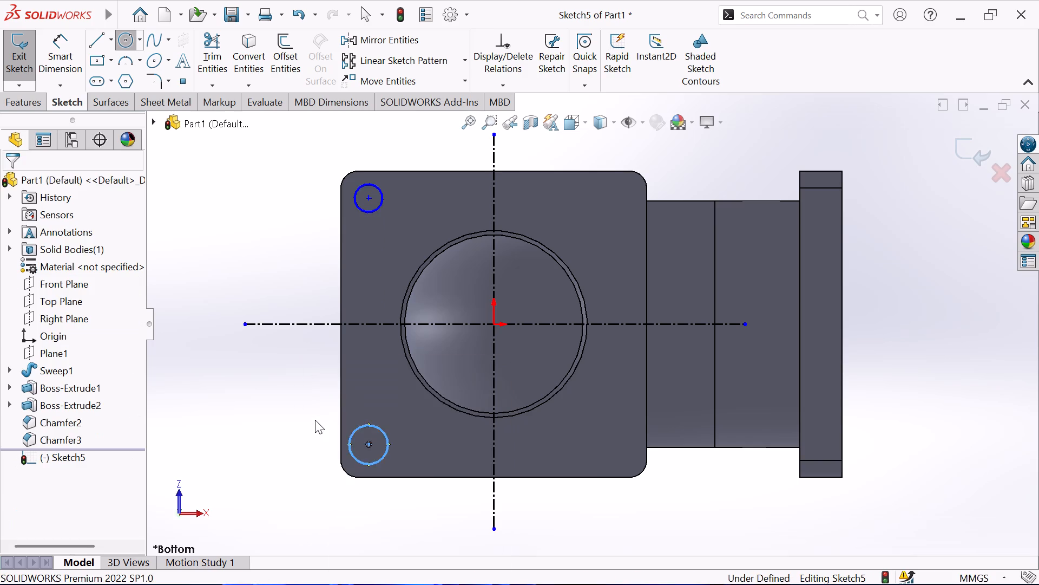
Make the two circle centres symmetric about the horizontal centerline.
left_click(494, 89)
left_click(503, 125)
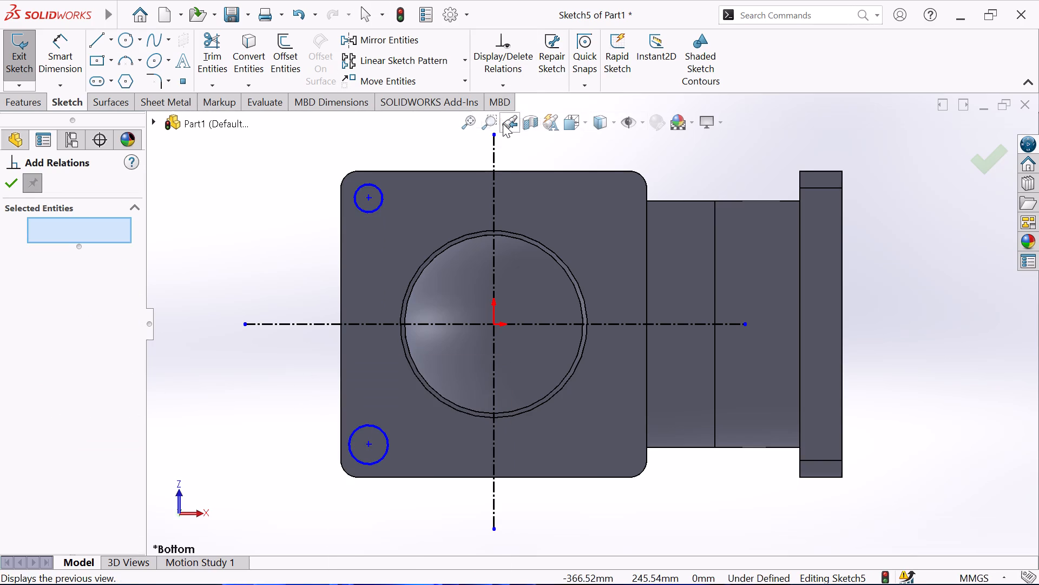
left_click(369, 196)
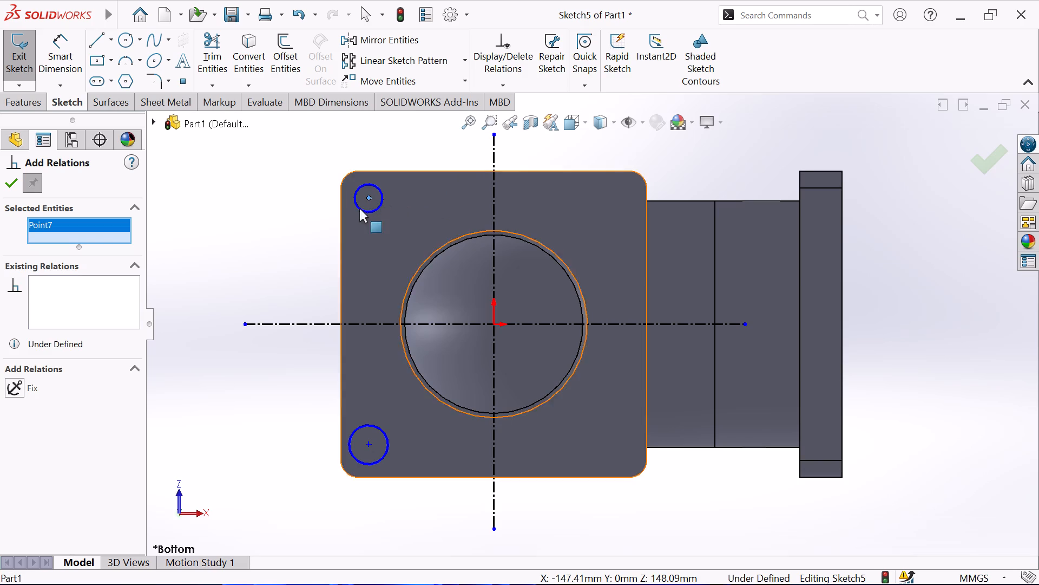
left_click(367, 444)
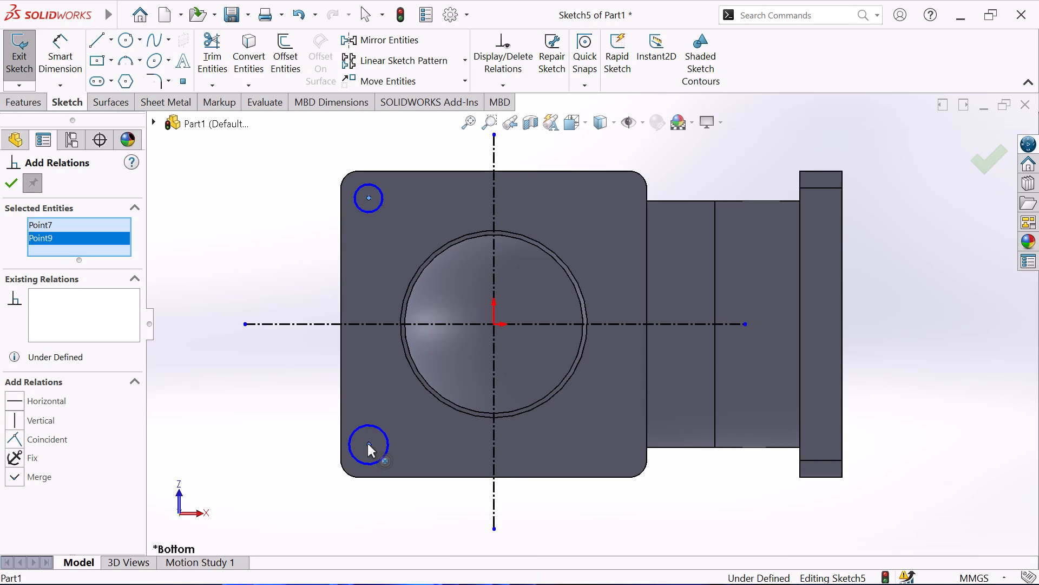
left_click(349, 325)
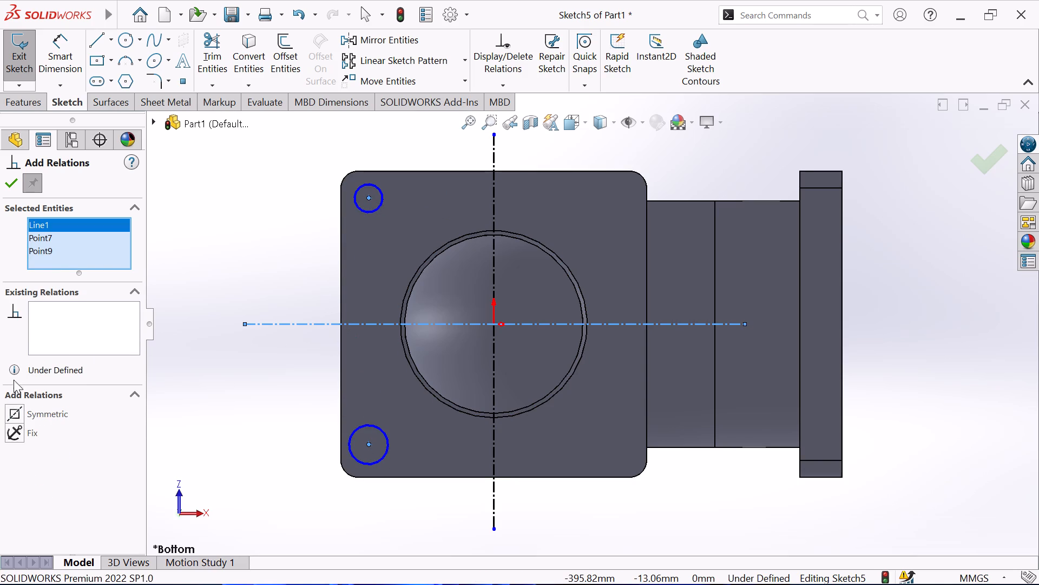
left_click(13, 407)
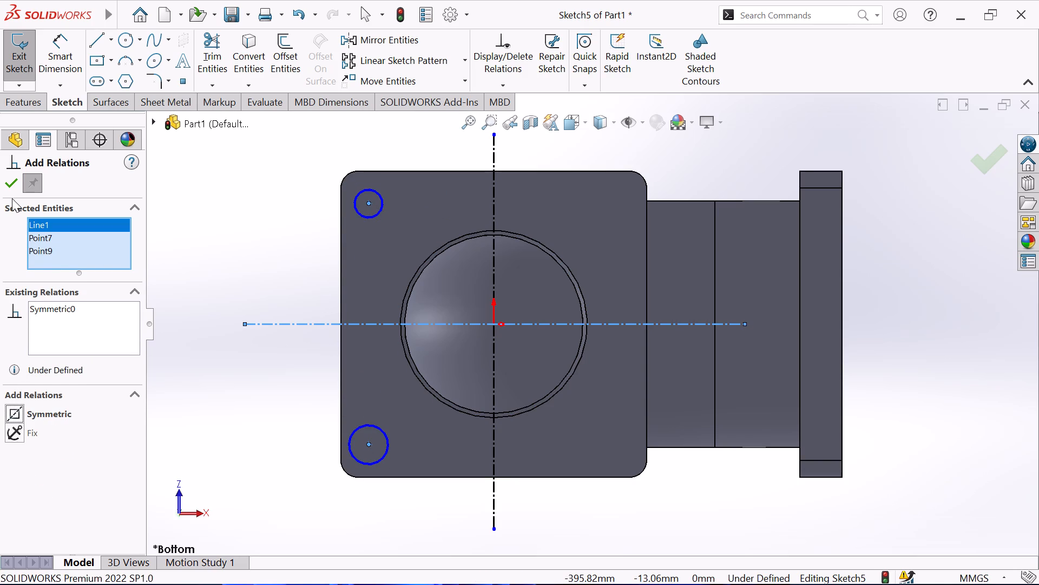
left_click(9, 180)
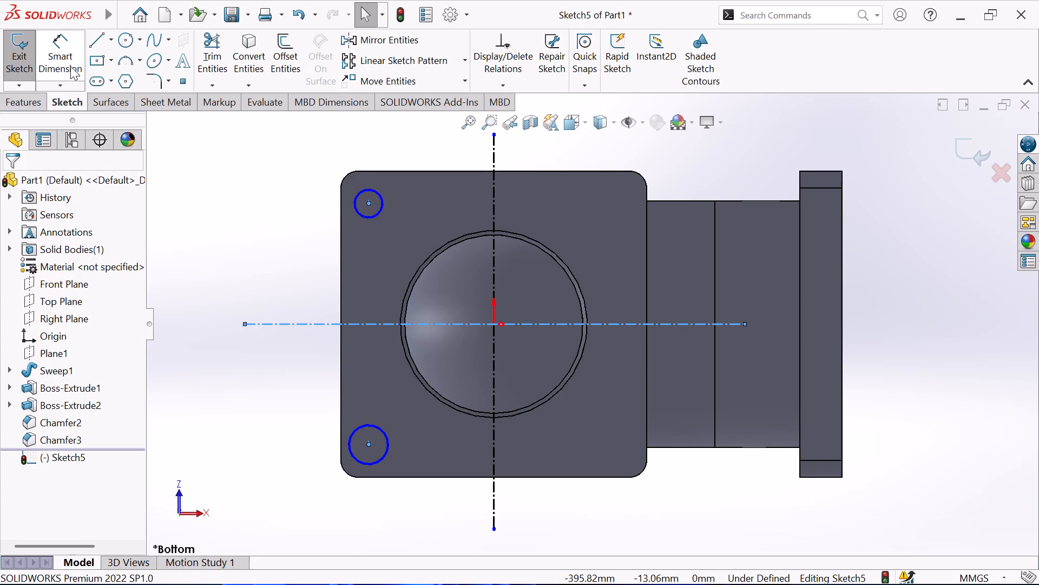
Dimension the vertical distance between the two circle centres as 260 mm.
left_click(70, 66)
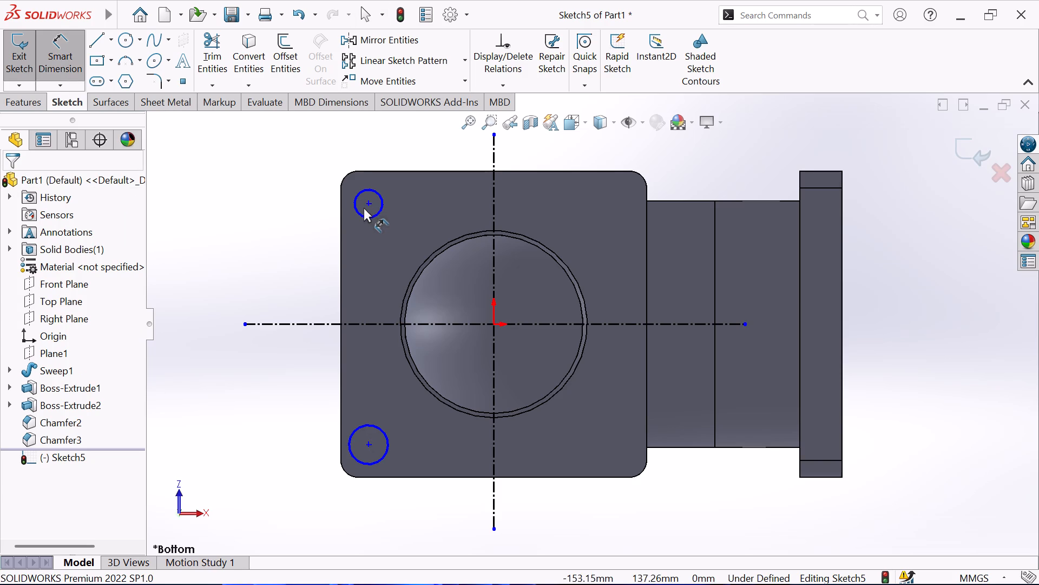
left_click(362, 212)
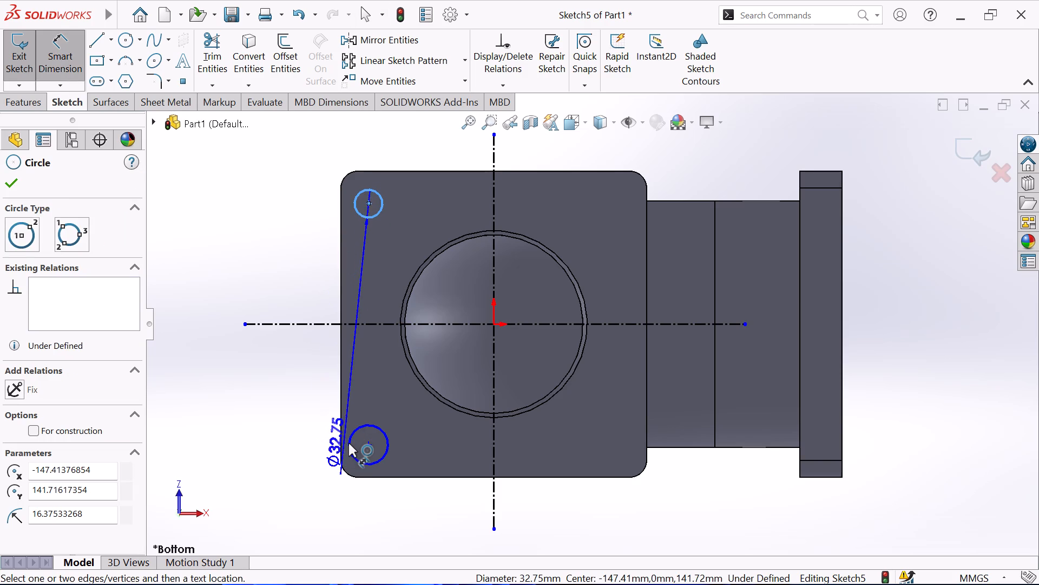
left_click(351, 440)
left_click(289, 350)
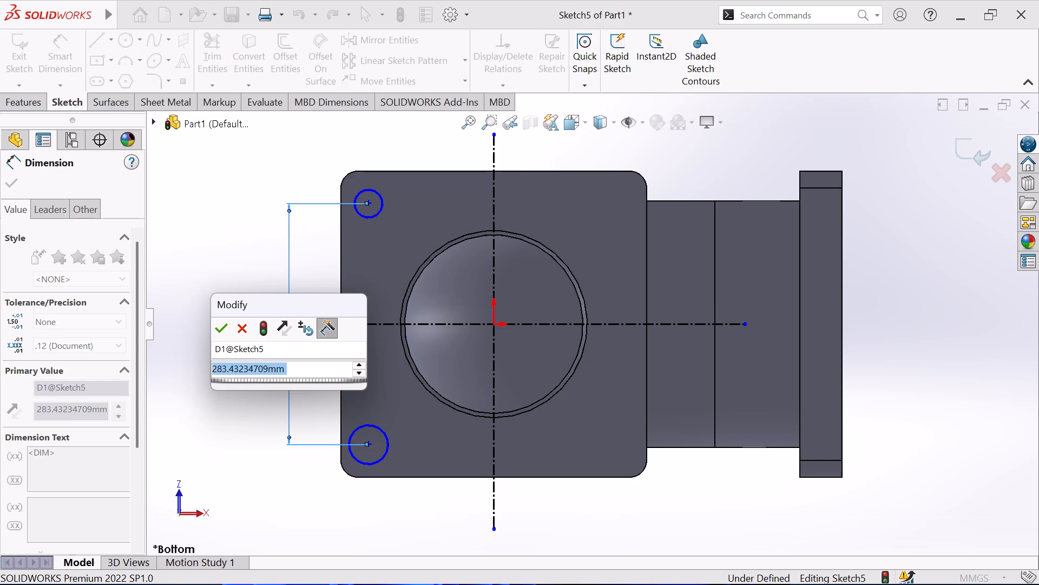
type("260")
key("Return")
right_click(200, 366)
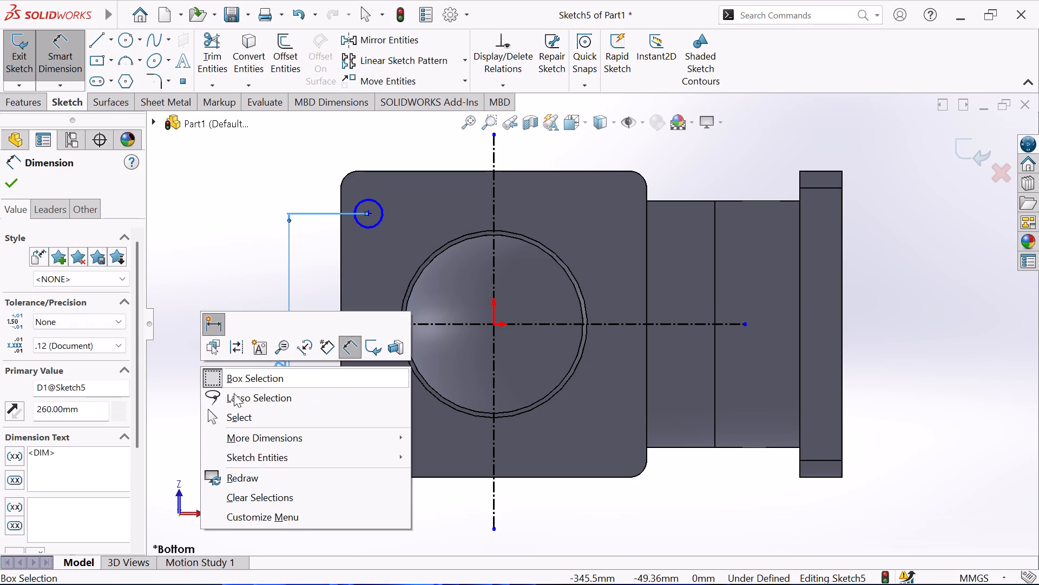
left_click(241, 414)
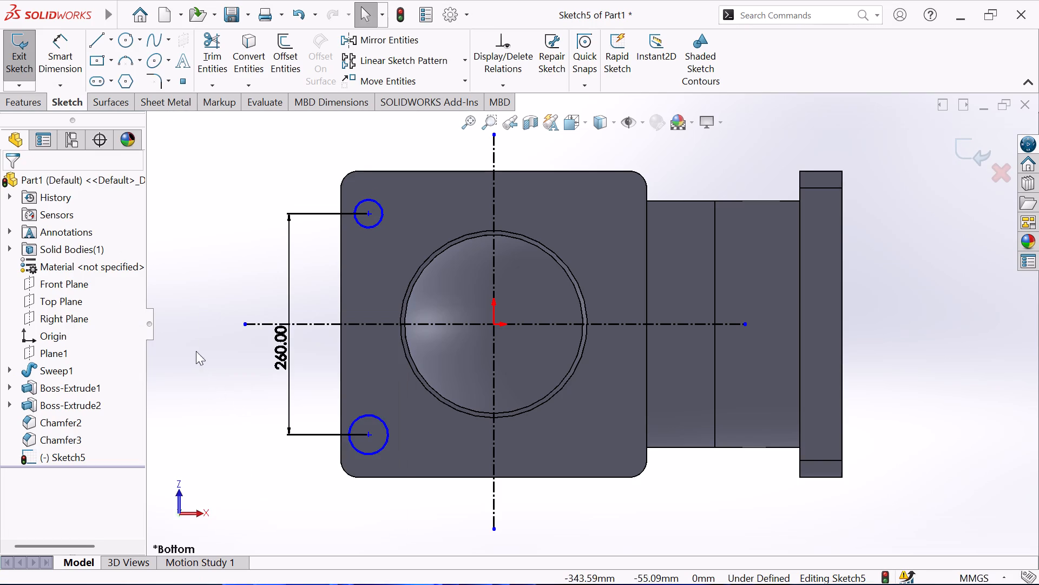
Dimension both corner circles with a 30 mm diameter.
left_click(71, 69)
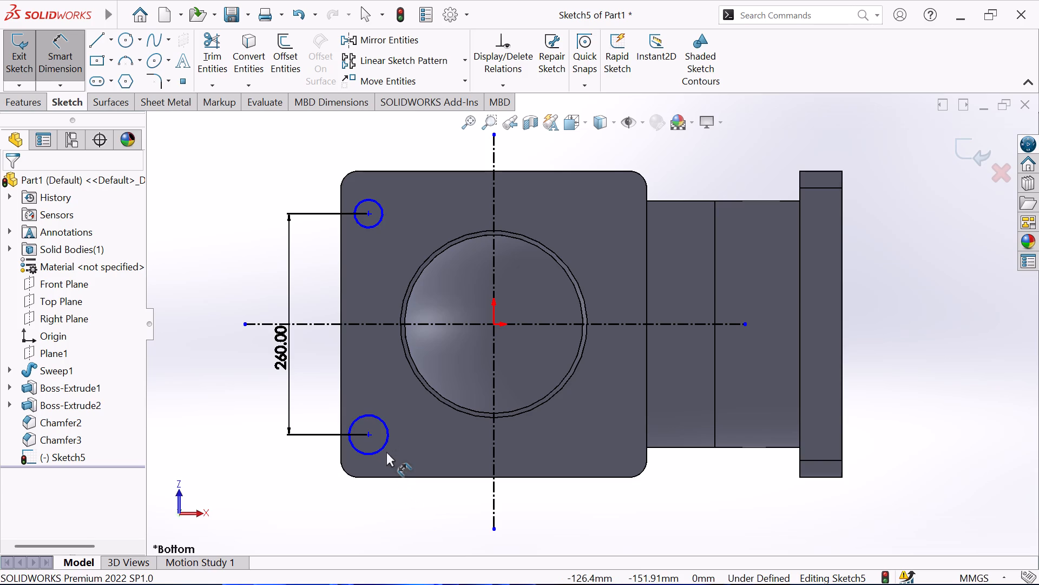
left_click(386, 446)
left_click(364, 505)
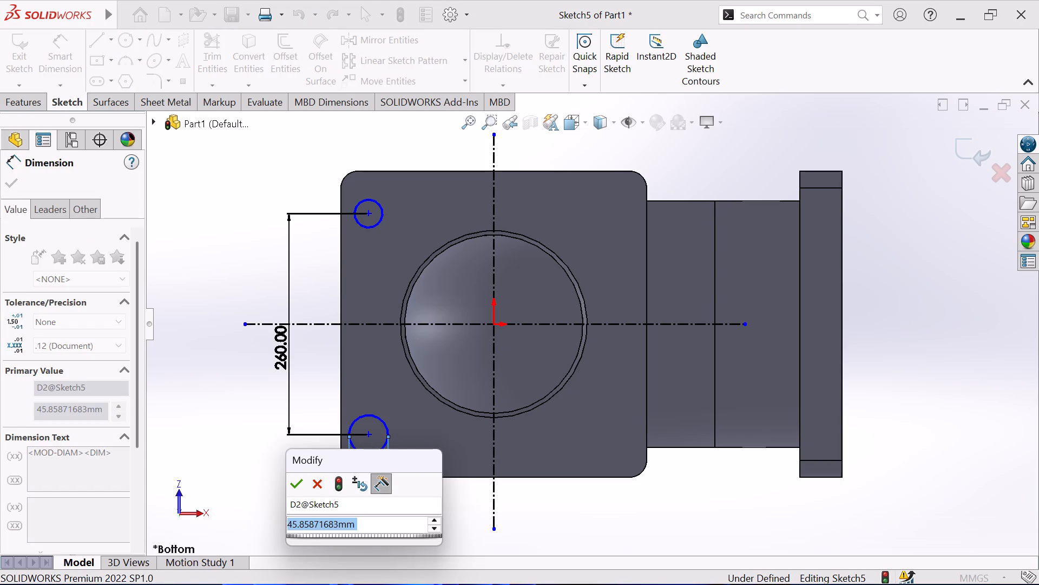
type("30")
key("Return")
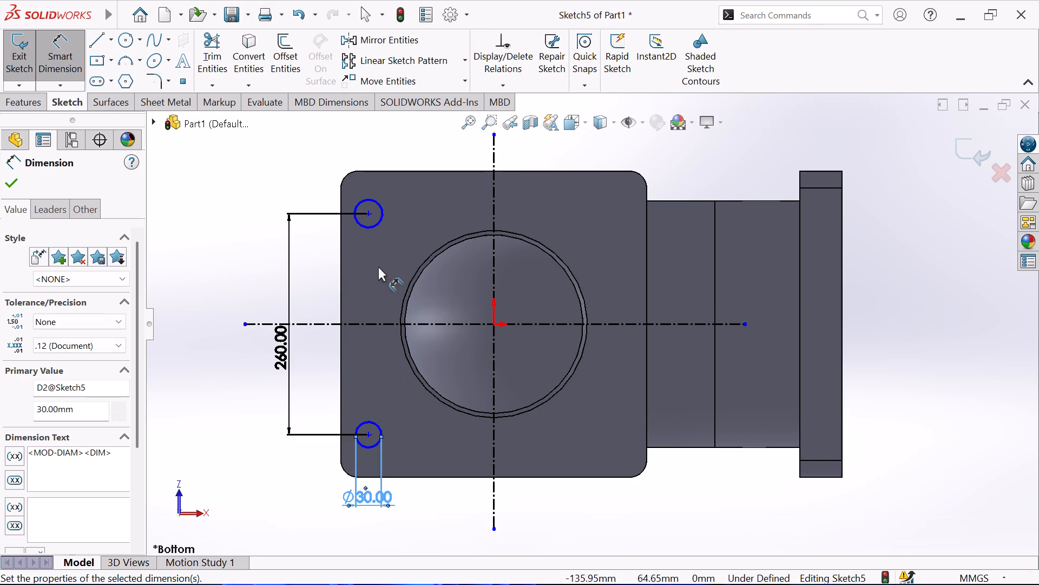
left_click(379, 224)
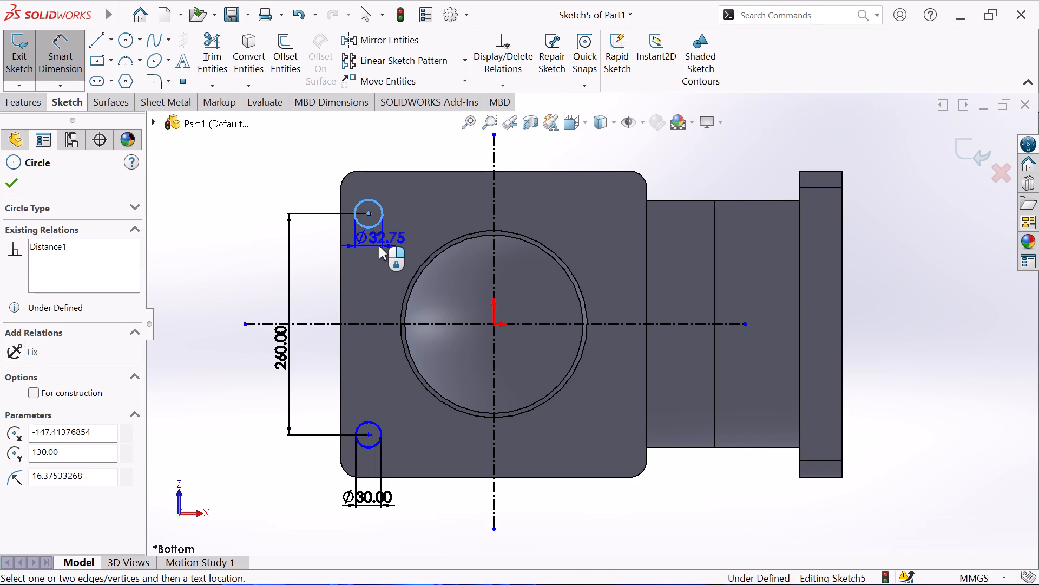
left_click(379, 246)
type("30")
key("Return")
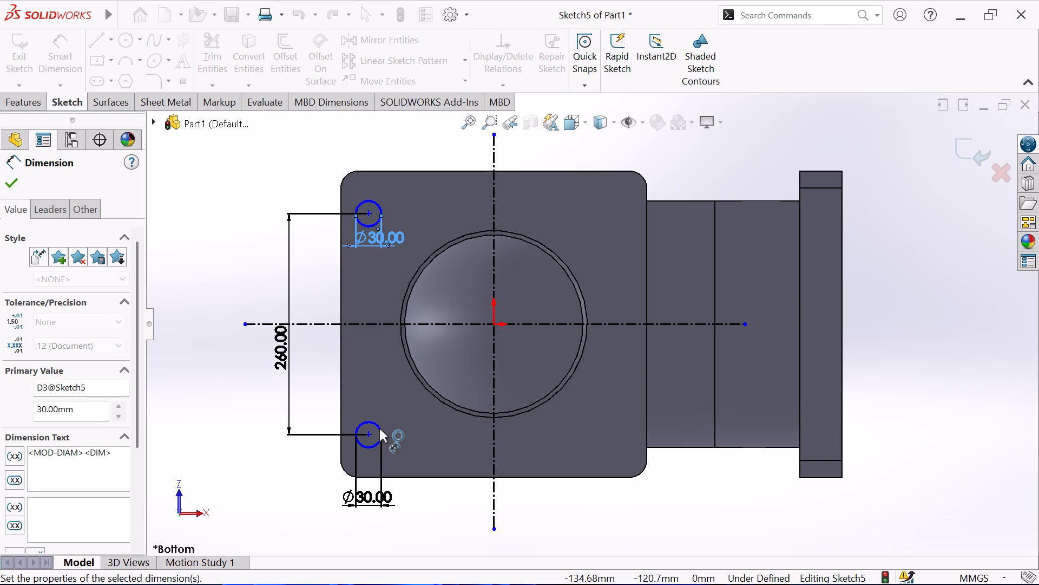
Dimension the lower circle's centre 50 mm from the flange's adjacent vertical edge.
left_click(365, 445)
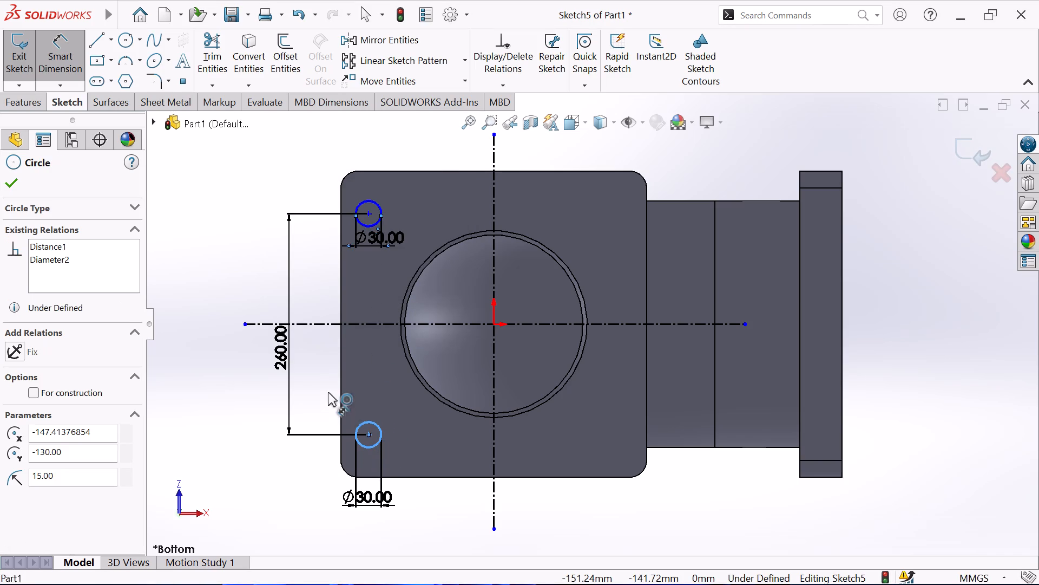
left_click(342, 376)
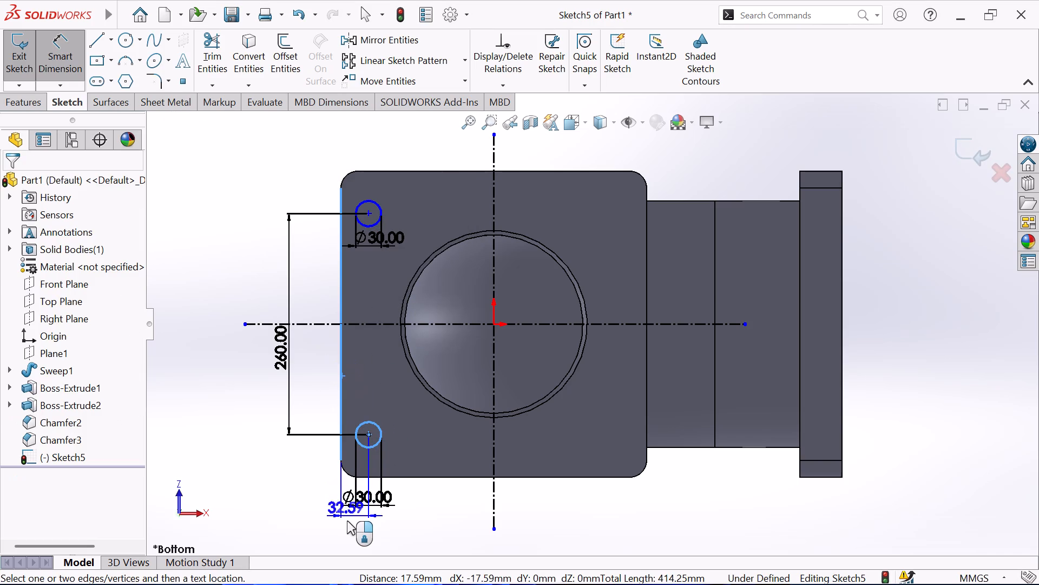
left_click(347, 524)
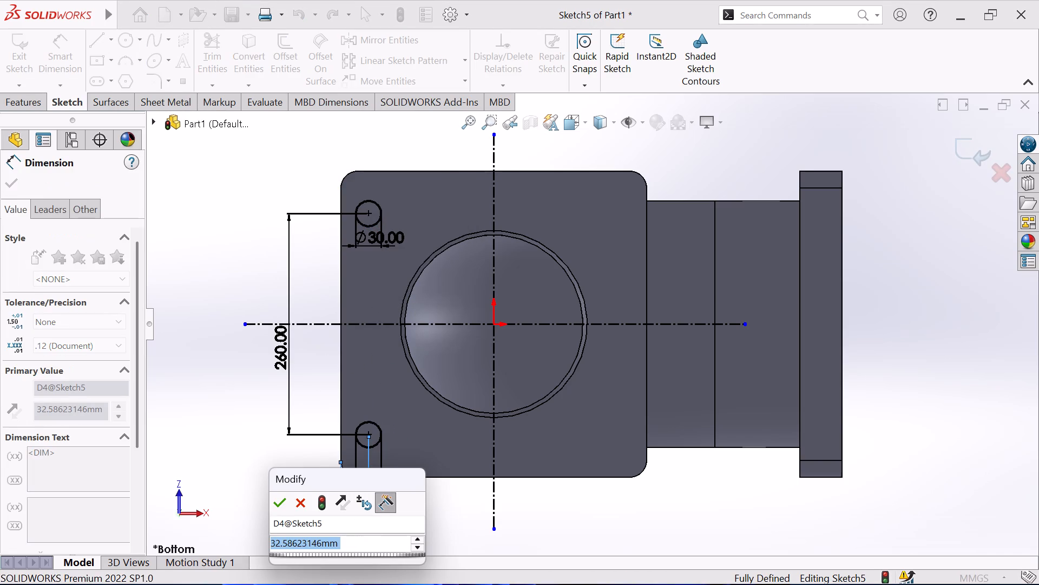
type("50")
key("Return")
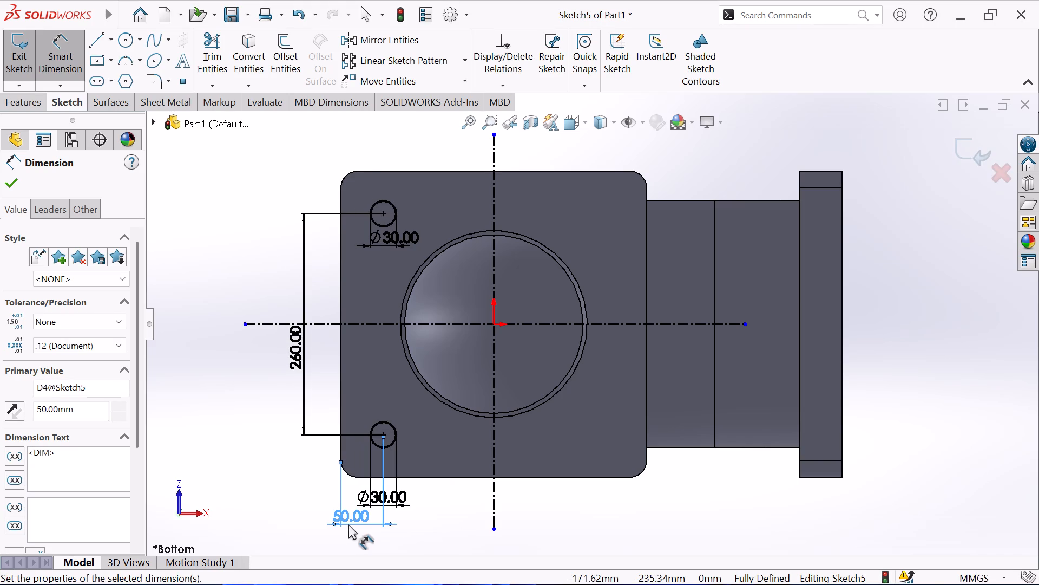
right_click(284, 486)
left_click(312, 476)
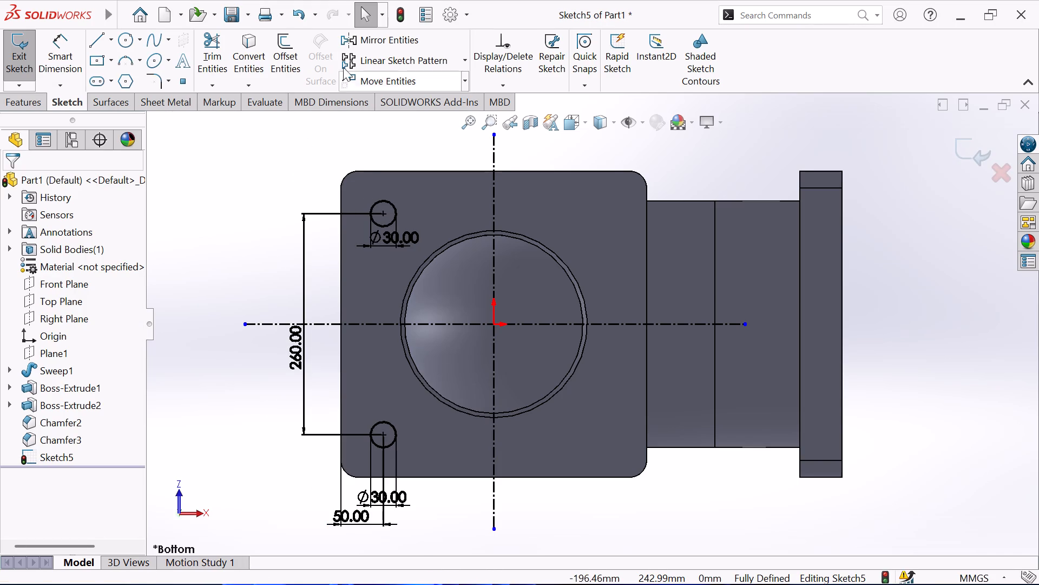
Mirror both 30 mm circles about the vertical centerline, keeping the originals.
left_click(372, 40)
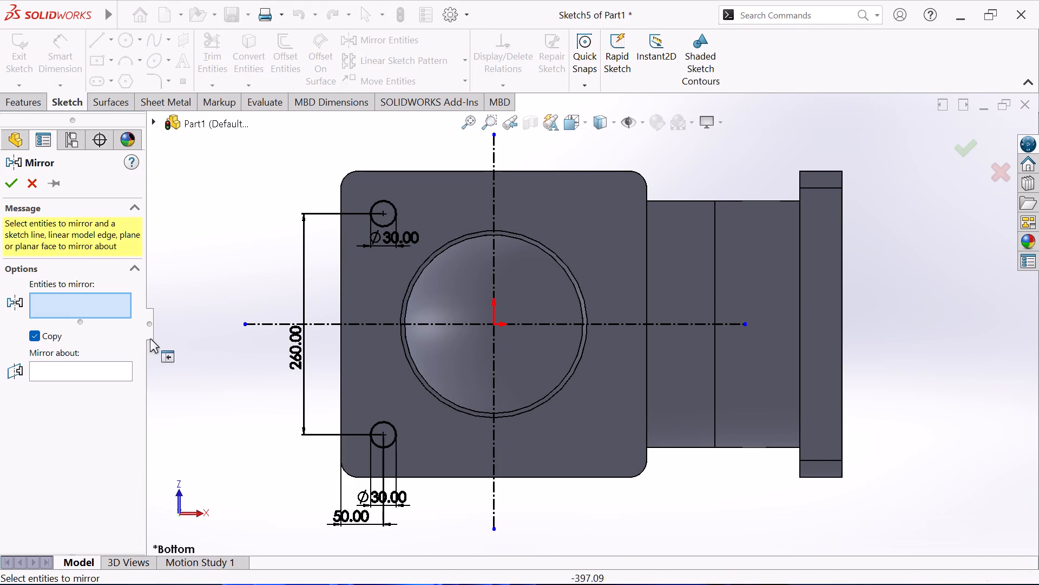
left_click(386, 200)
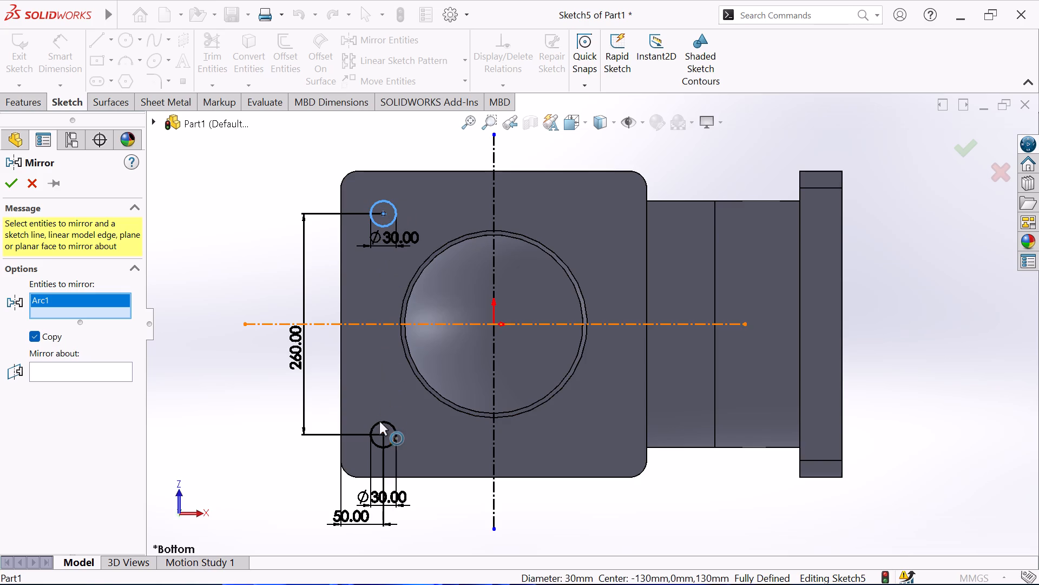
left_click(379, 422)
left_click(96, 382)
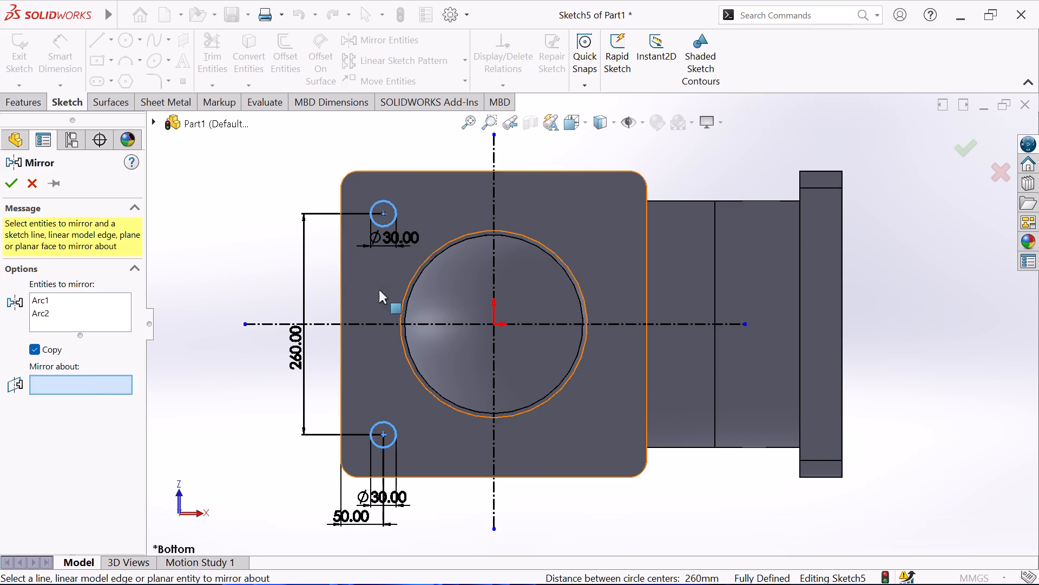
left_click(492, 180)
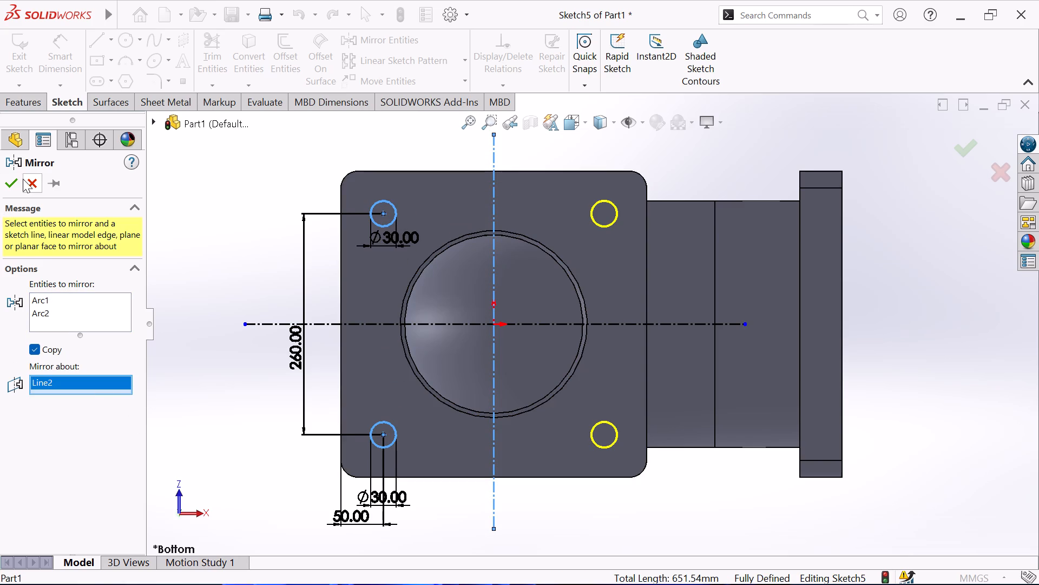
left_click(6, 179)
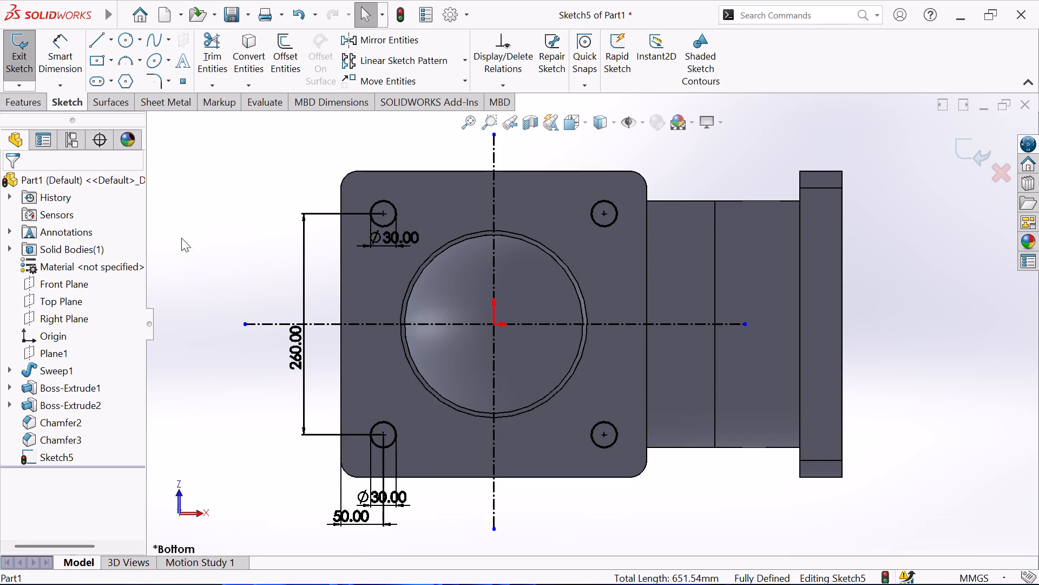
Cut the four 30 mm bolt-hole circles through the flange with a 50 mm blind Extruded Cut.
middle_click_drag(213, 244, 249, 275)
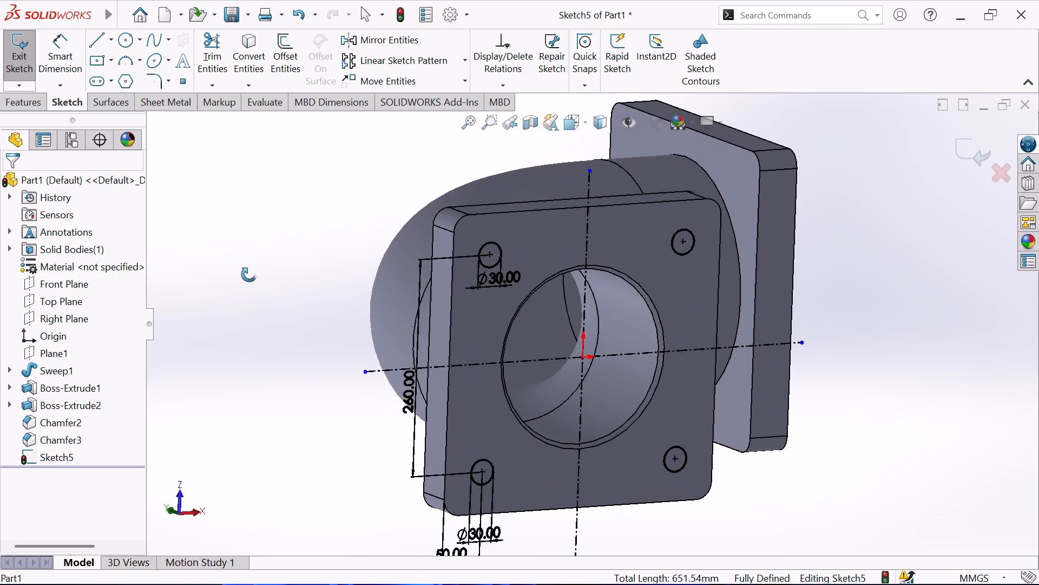
middle_click_drag(249, 275, 268, 289)
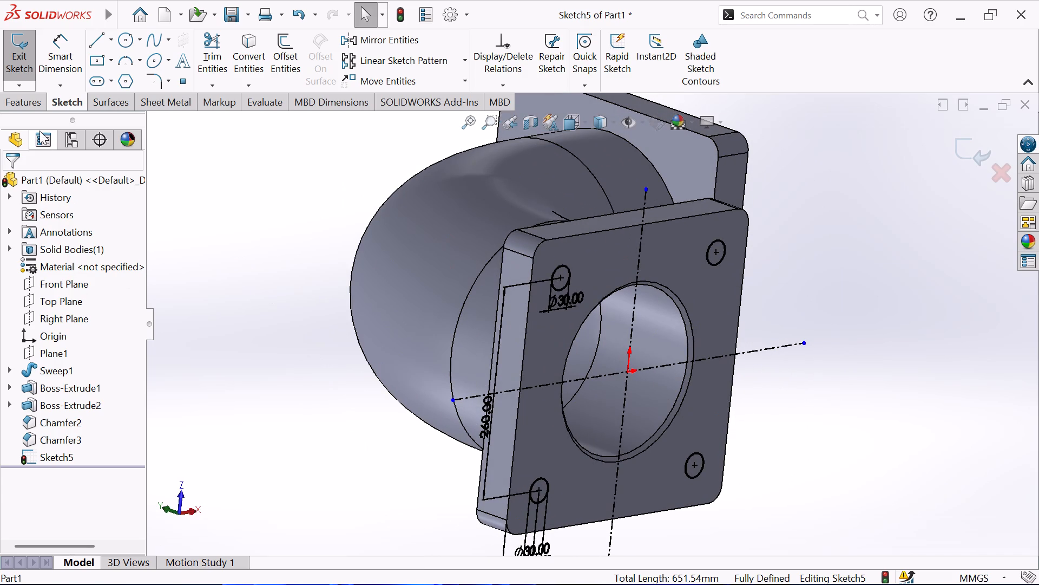
left_click(23, 101)
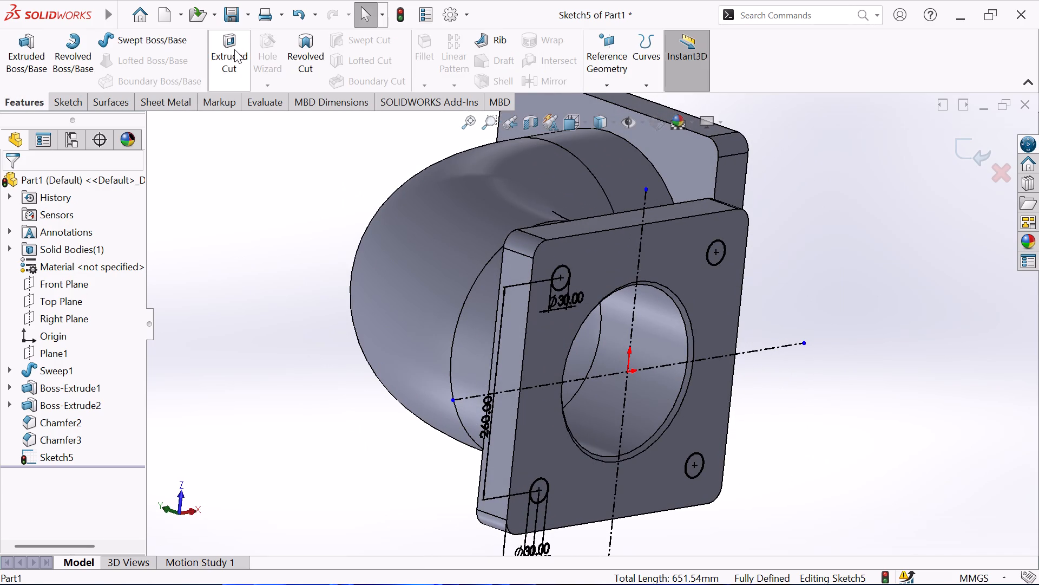
left_click(234, 49)
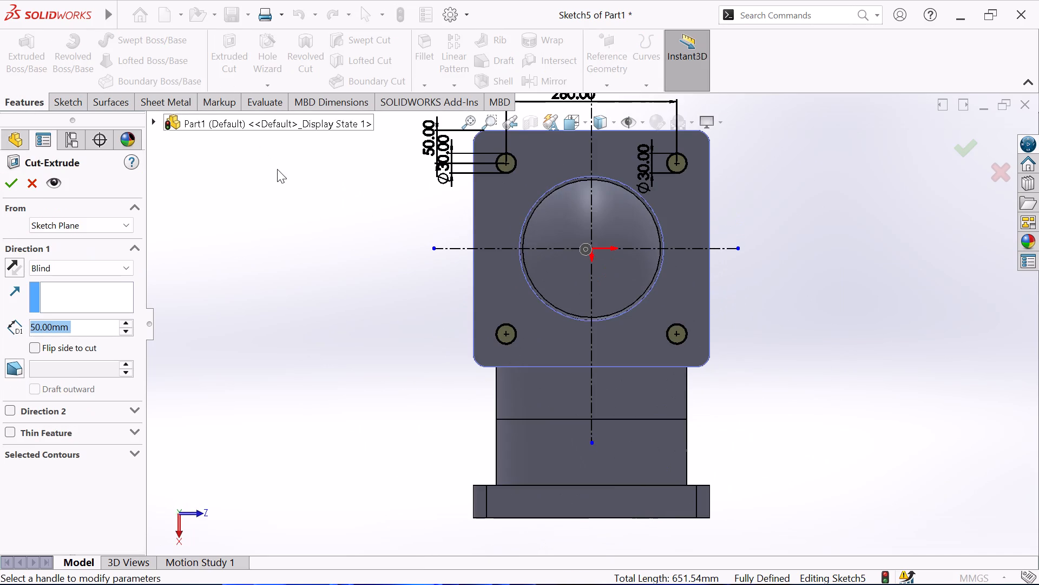
left_click(12, 186)
left_click(266, 270)
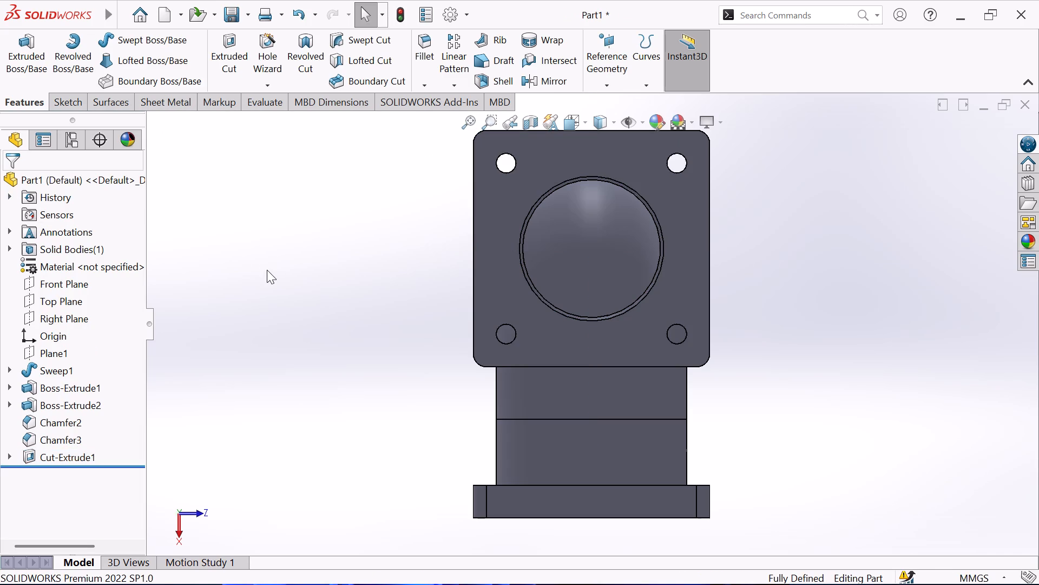
On the drilled flange's outer face, sketch four circles centred on the bolt holes, with radii of about 36, 36, 42 and 30 mm.
left_click(496, 214)
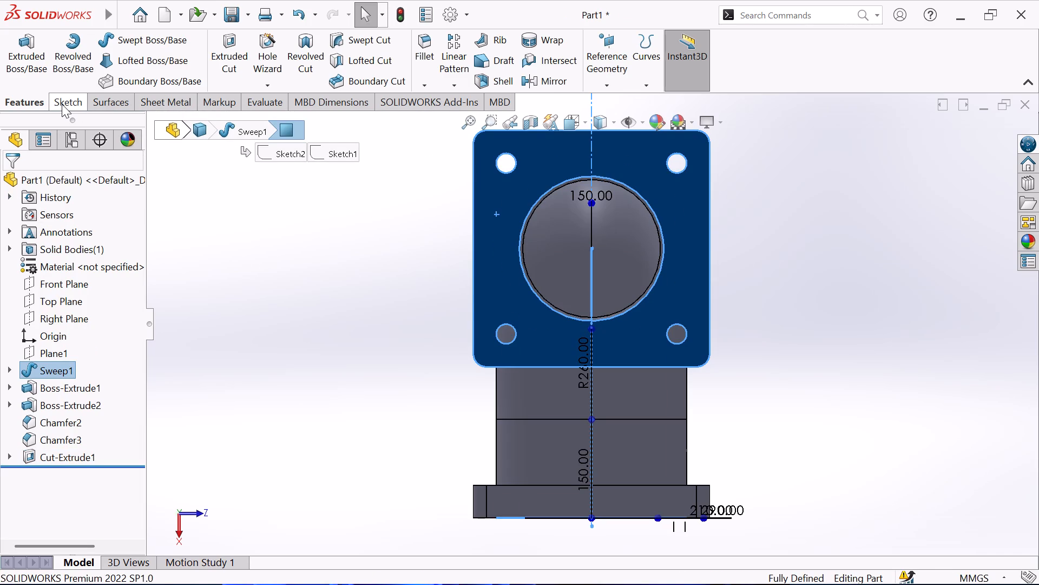
left_click(62, 104)
left_click(31, 58)
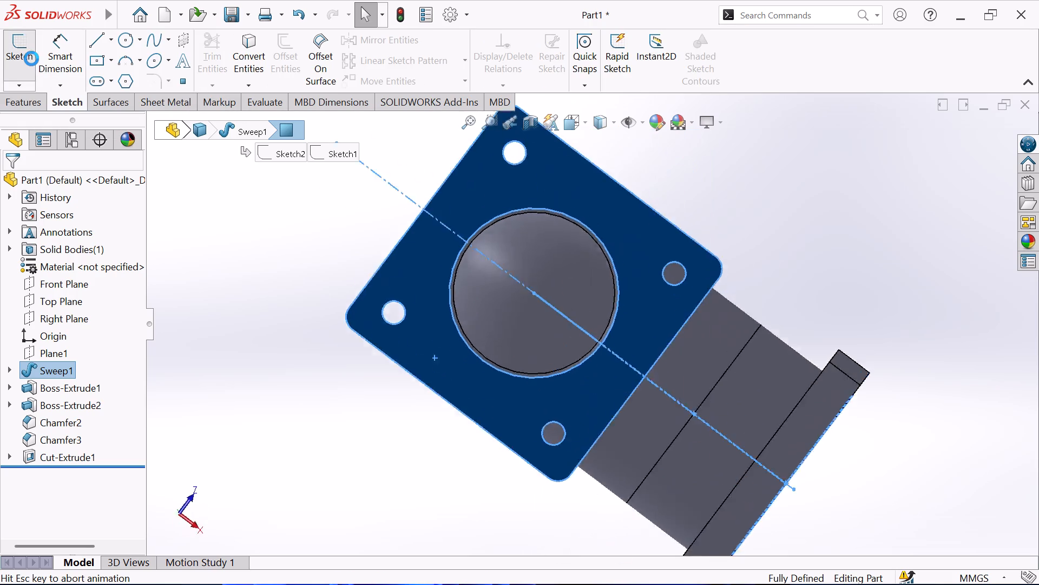
left_click(120, 41)
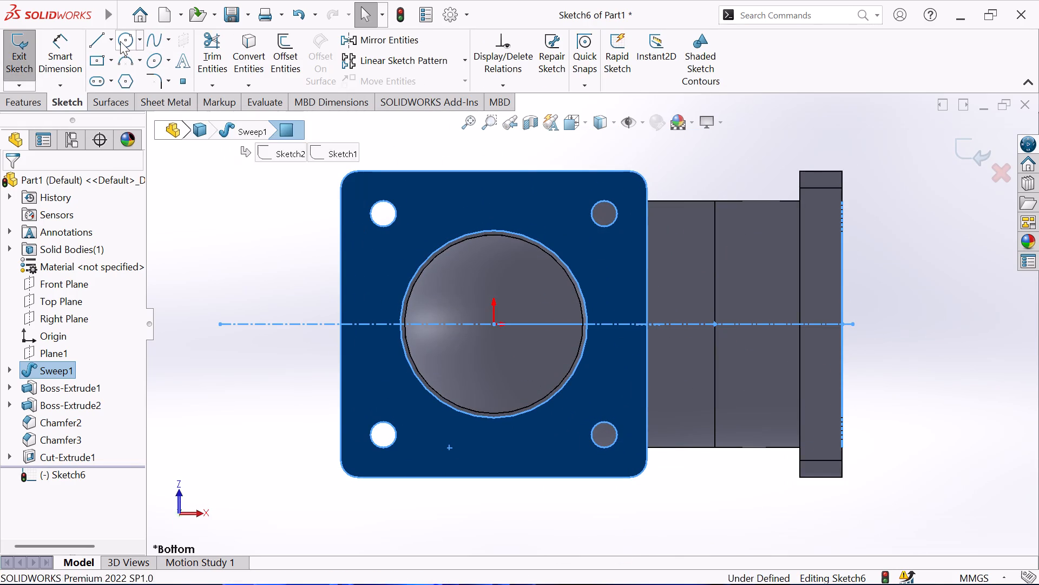
left_click(384, 214)
left_click(399, 187)
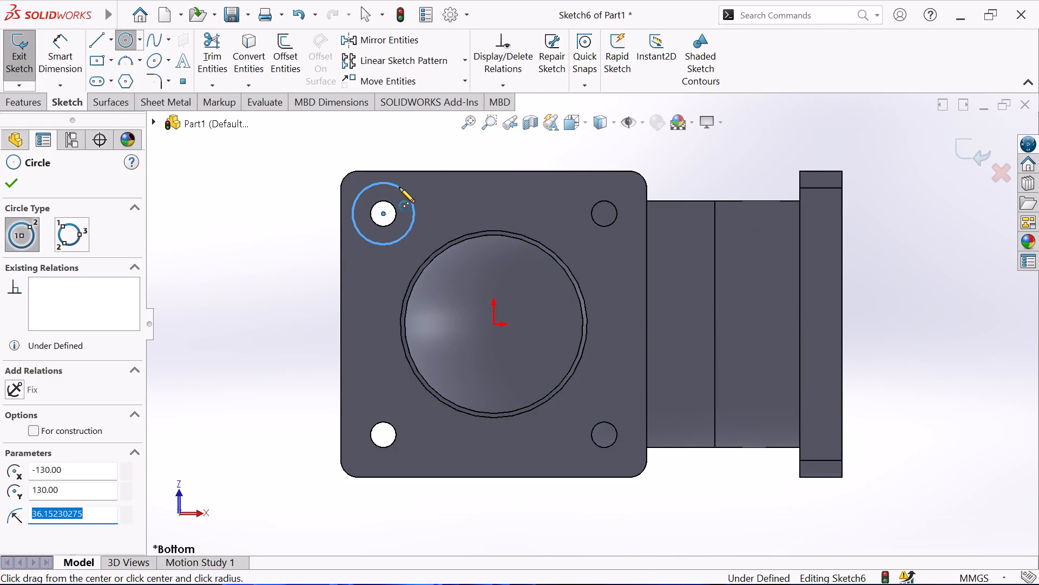
left_click(381, 434)
left_click(384, 404)
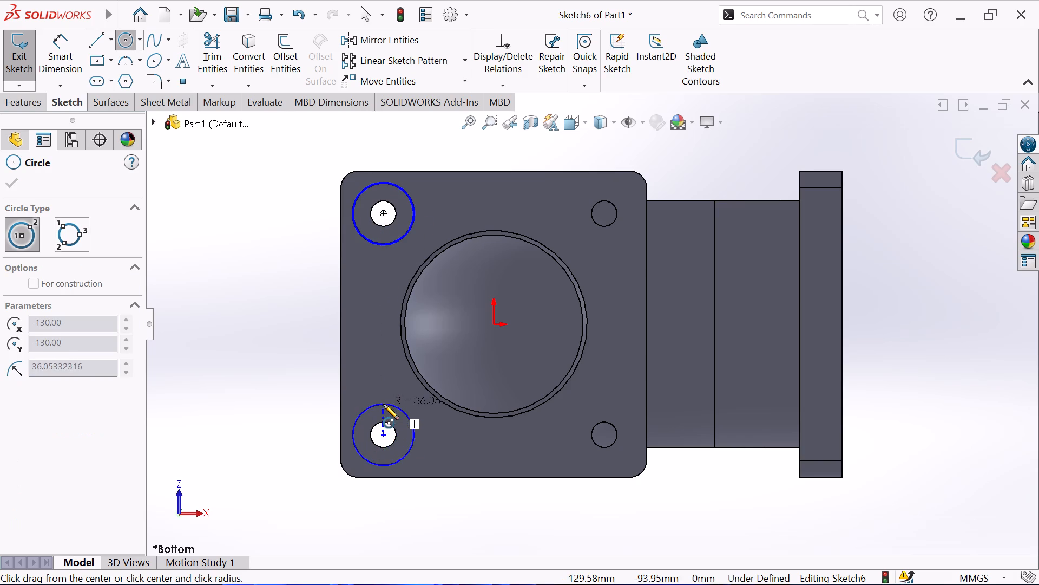
left_click(603, 434)
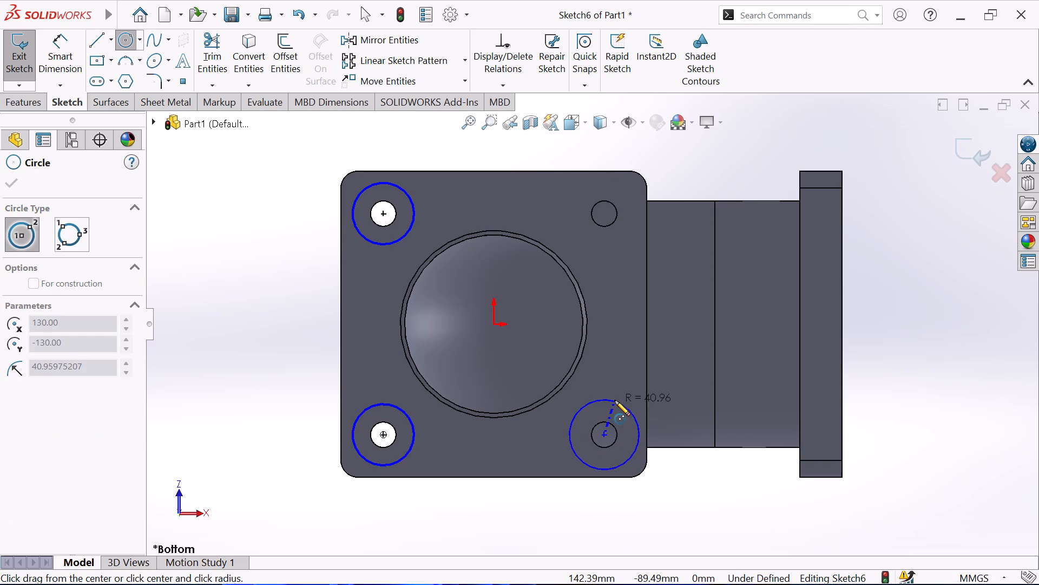
left_click(615, 400)
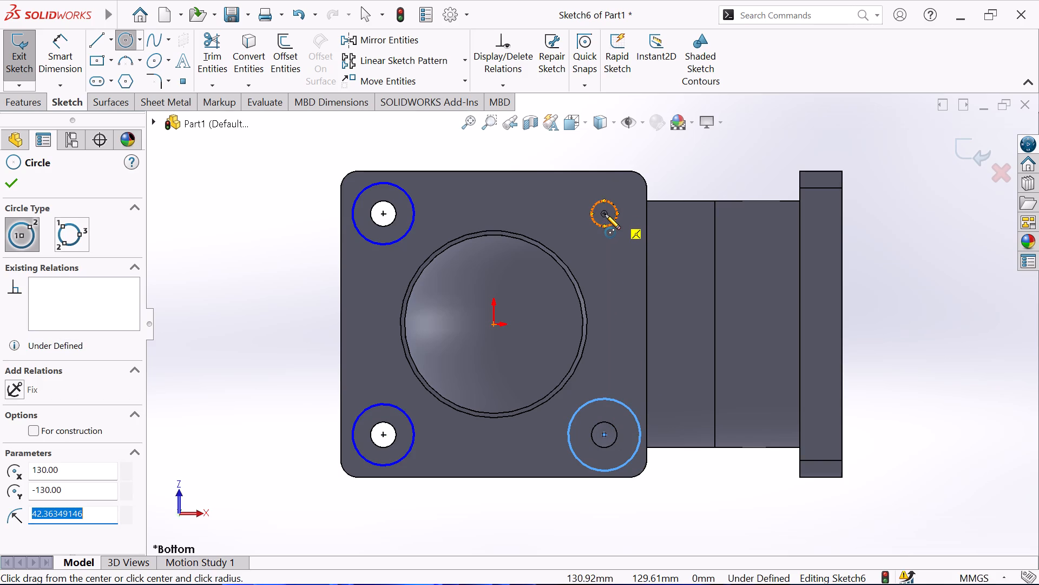
left_click(603, 213)
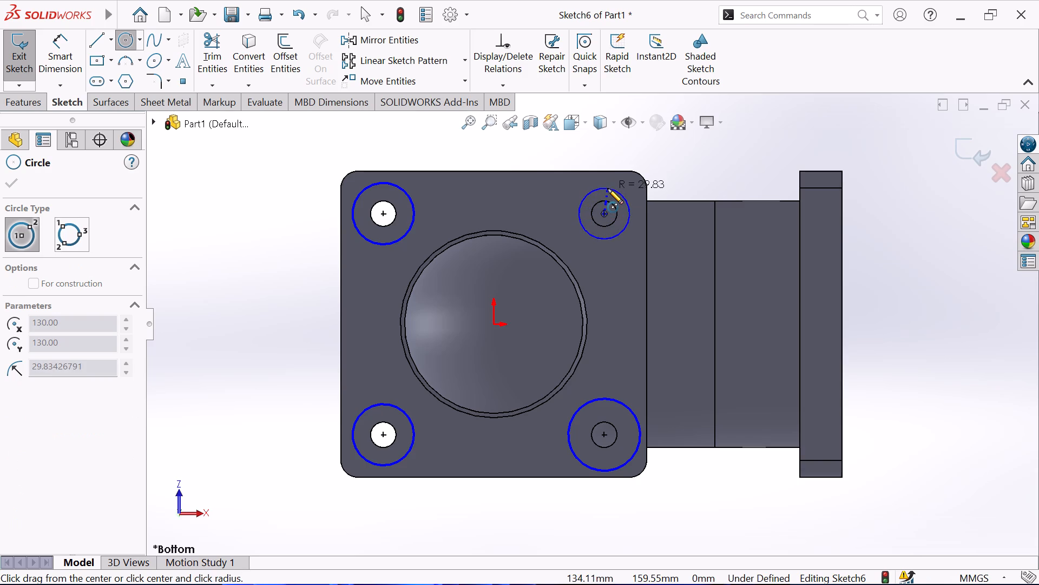
left_click(608, 188)
right_click(679, 166)
left_click(709, 180)
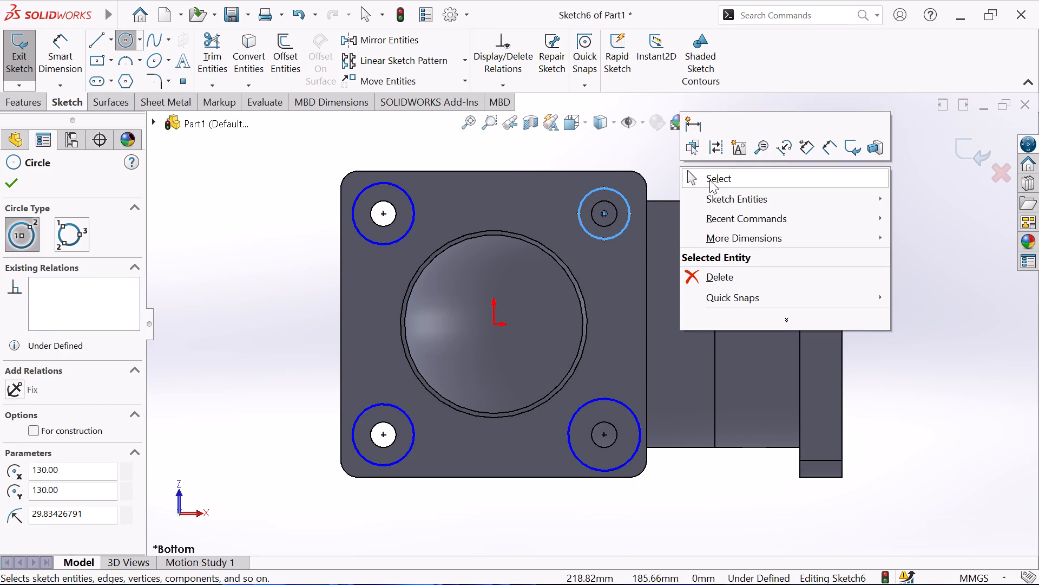
Dimension the two new circles farthest from the other flange with a 60 mm diameter each.
left_click(63, 64)
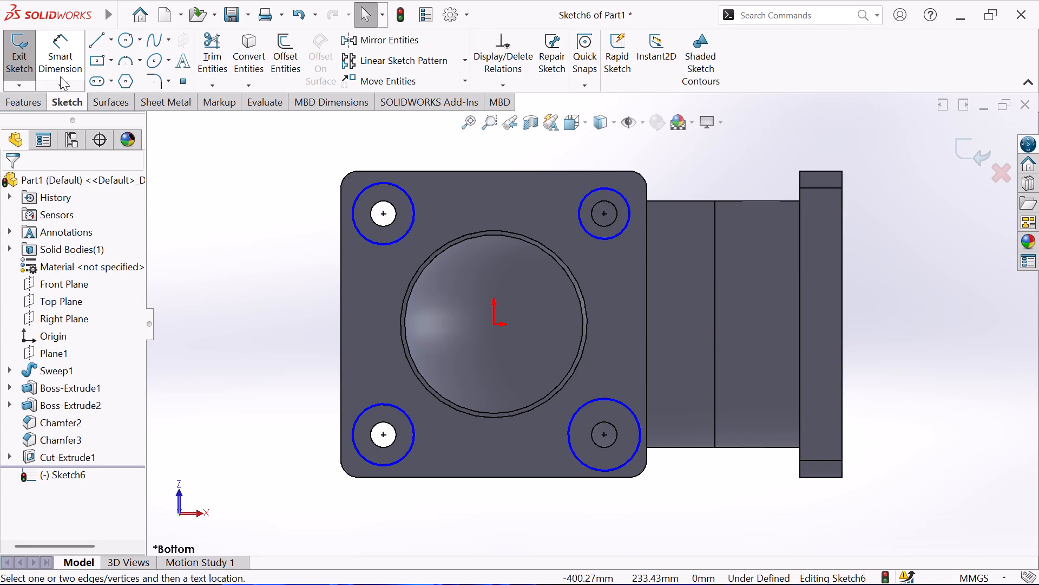
left_click(373, 186)
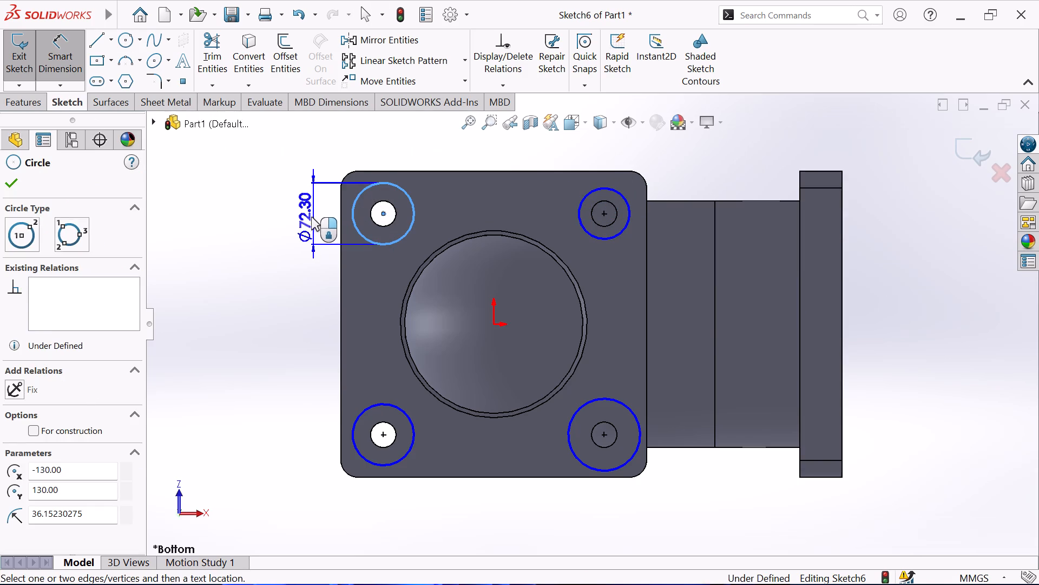
left_click(308, 214)
type("60")
key("Return")
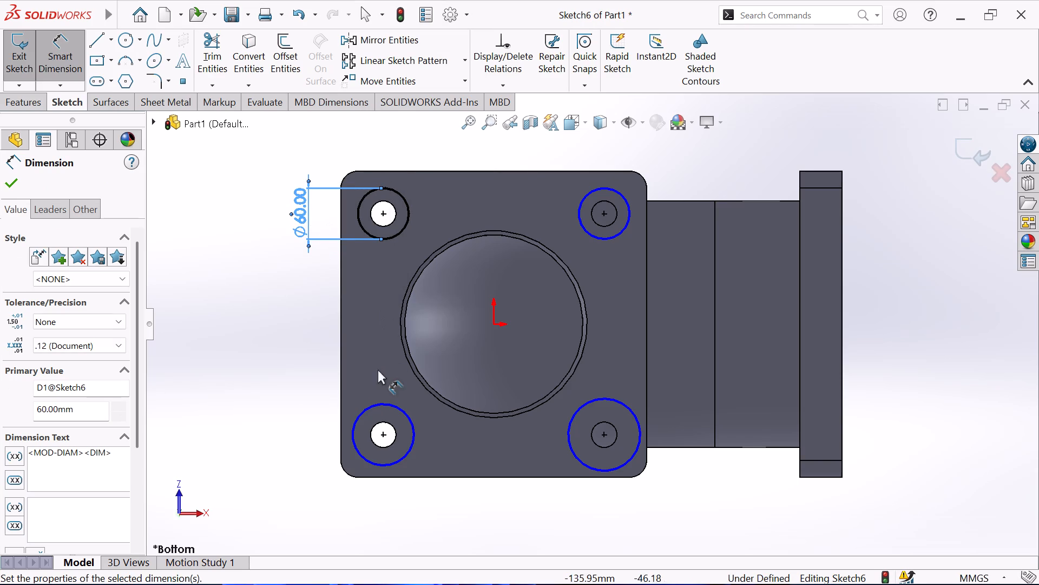
left_click(365, 406)
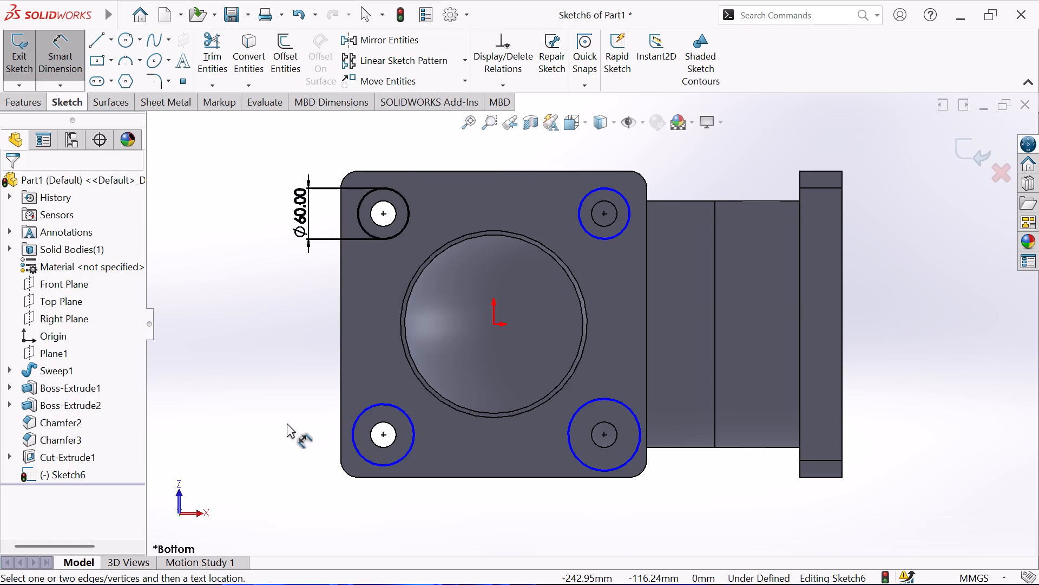
left_click(363, 416)
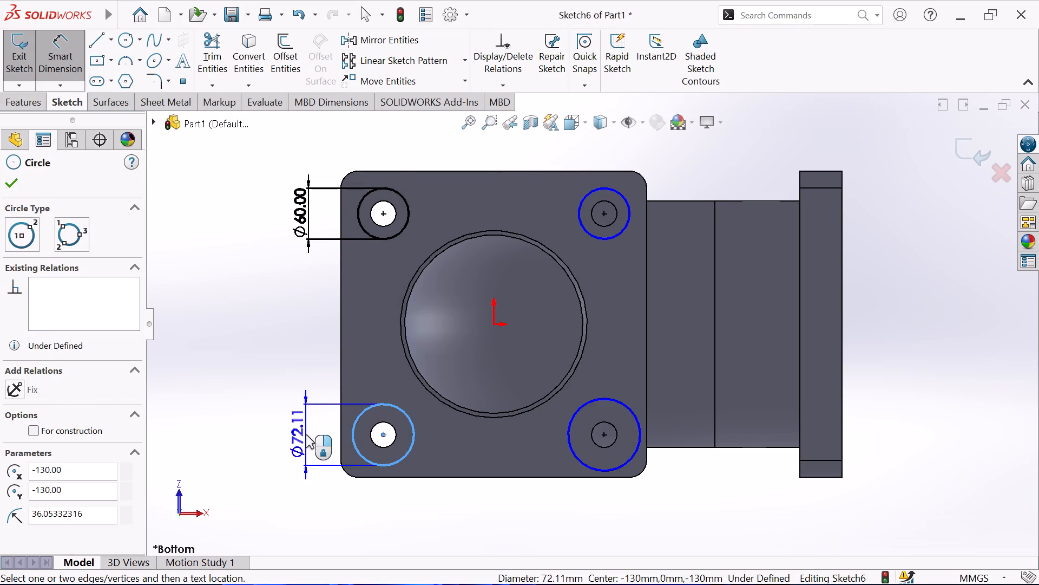
left_click(306, 434)
key("6")
key("0")
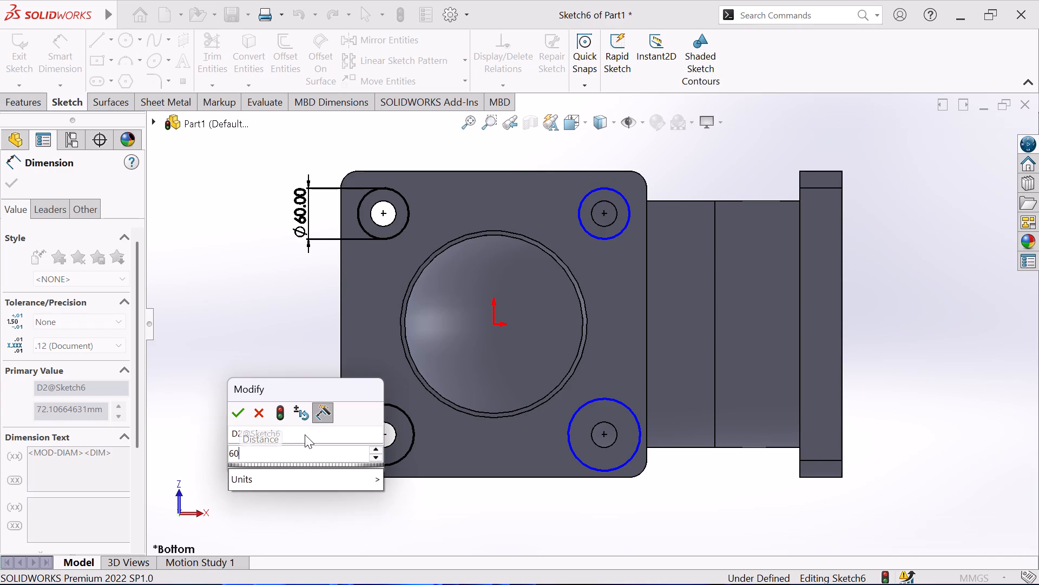
key("Return")
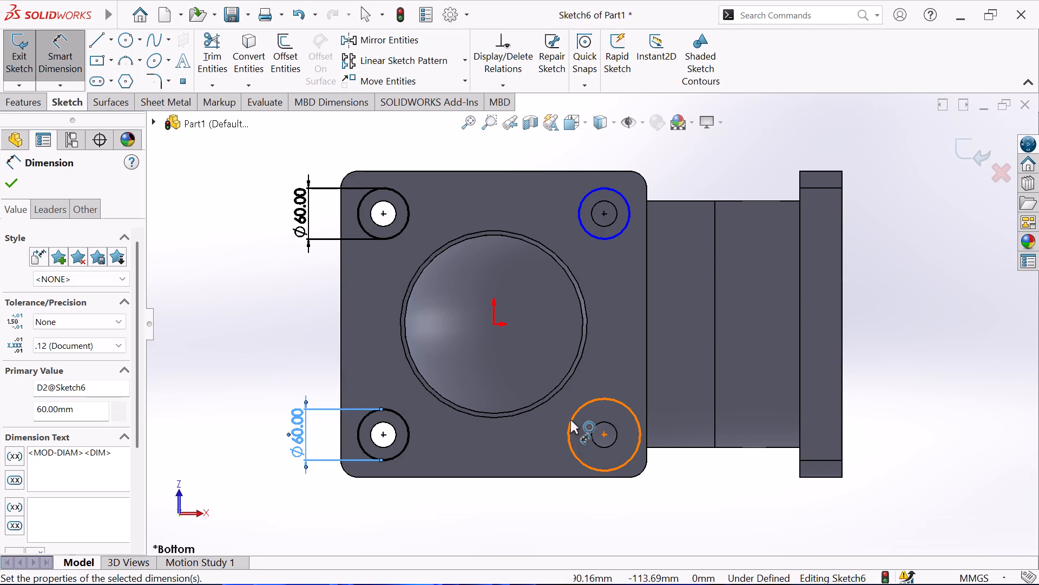
Dimension the two remaining circles, nearest the other flange, with a 60 mm diameter each.
left_click(570, 419)
left_click(501, 456)
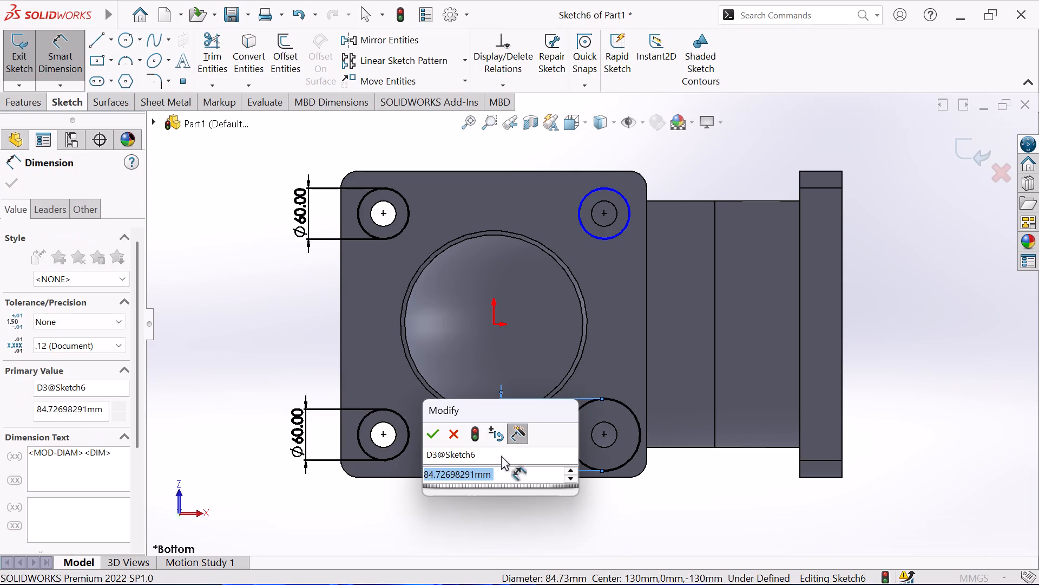
type("60")
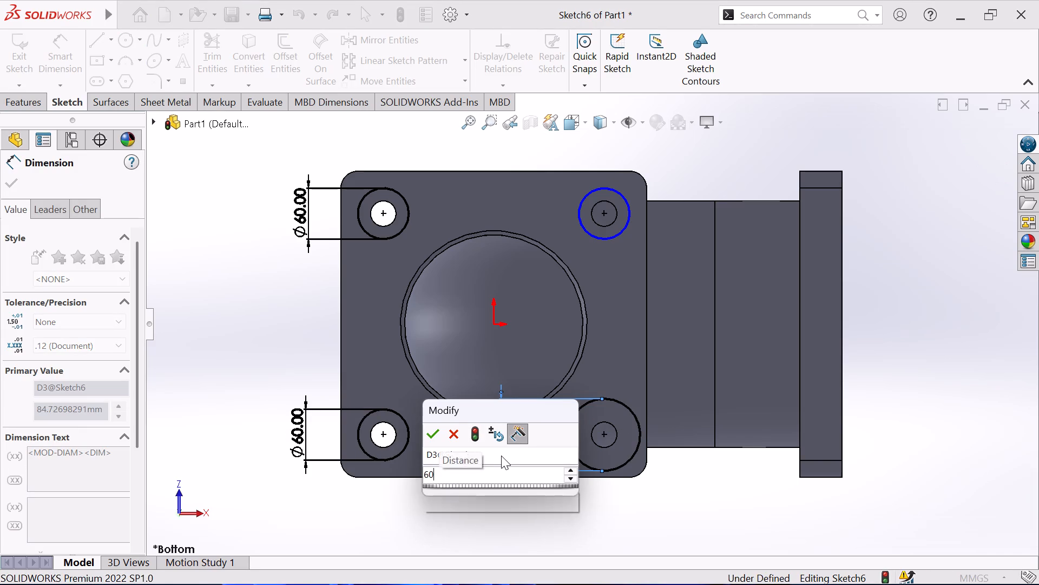
key("Return")
left_click(619, 235)
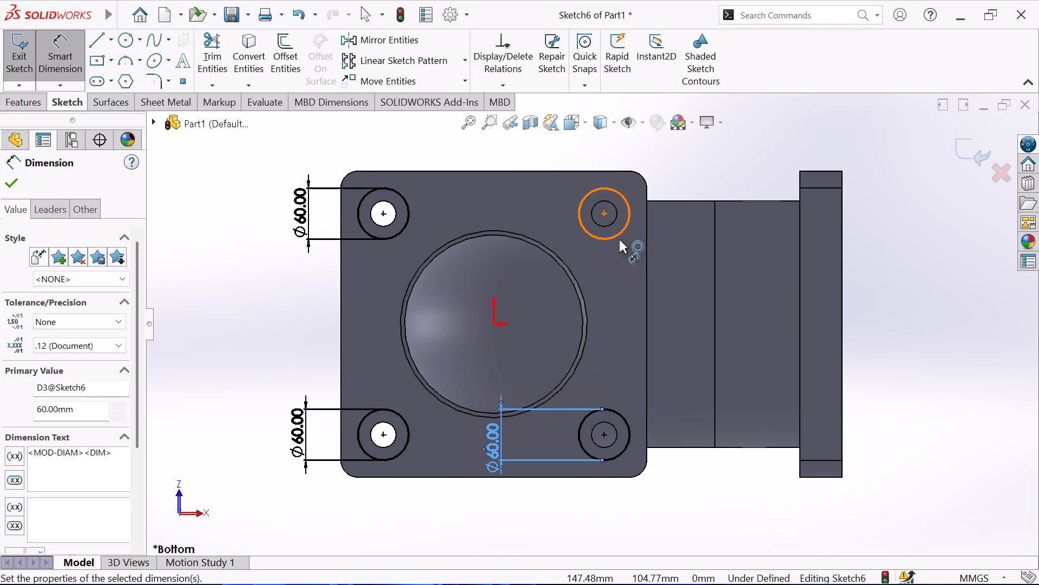
left_click(608, 297)
type("60")
key("Return")
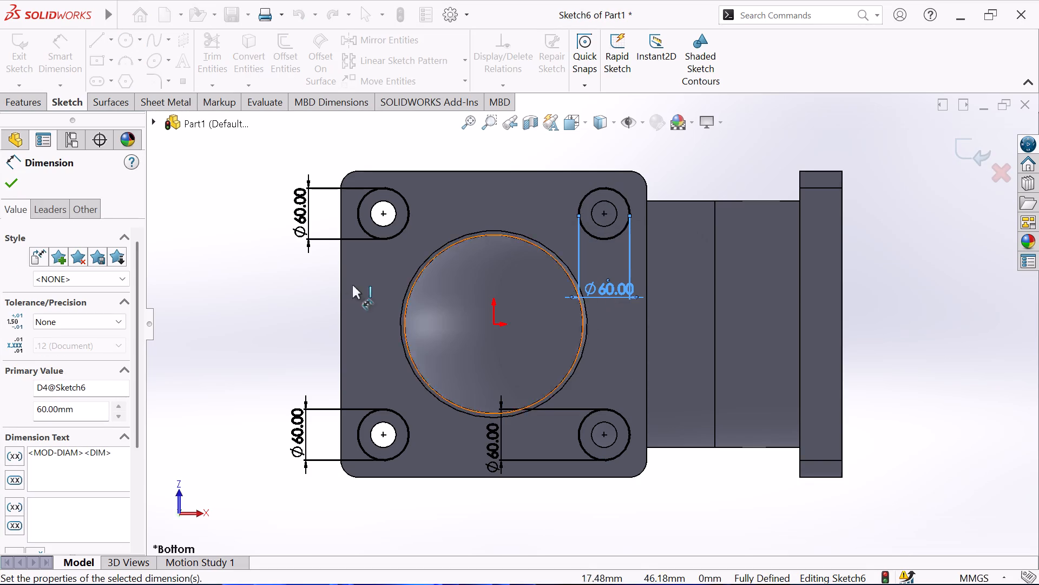
left_click(15, 181)
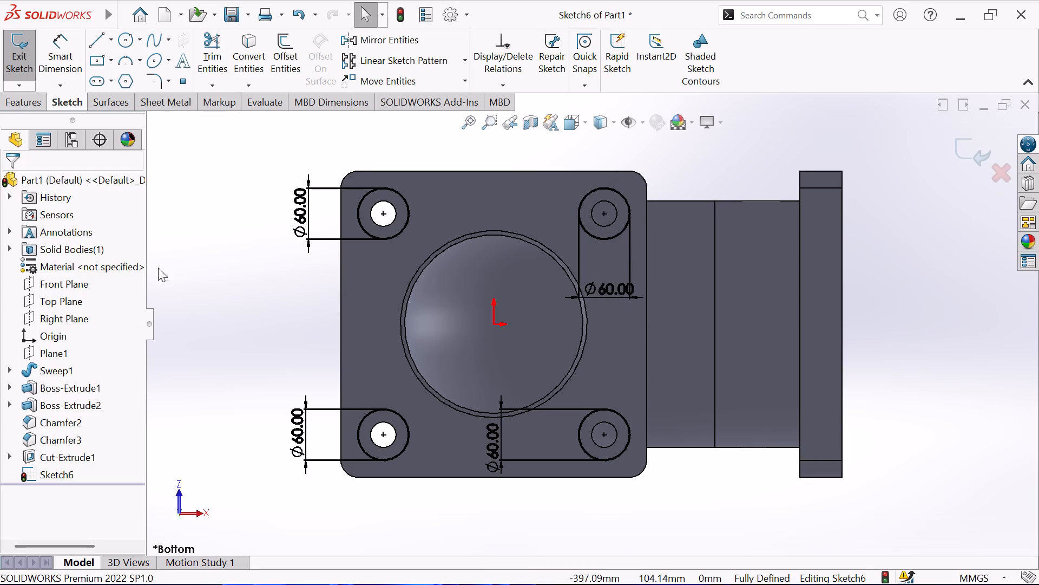
Cut the four 60 mm circles 20 mm deep into the flange as counterbores with a blind Extruded Cut.
scroll(216, 289, "up", 1)
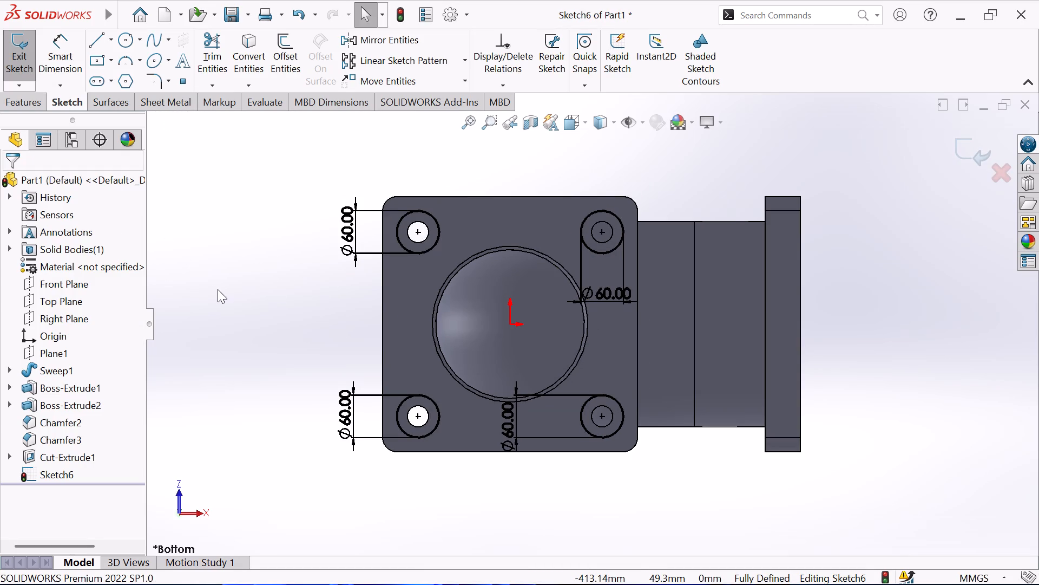
middle_click_drag(220, 292, 273, 353)
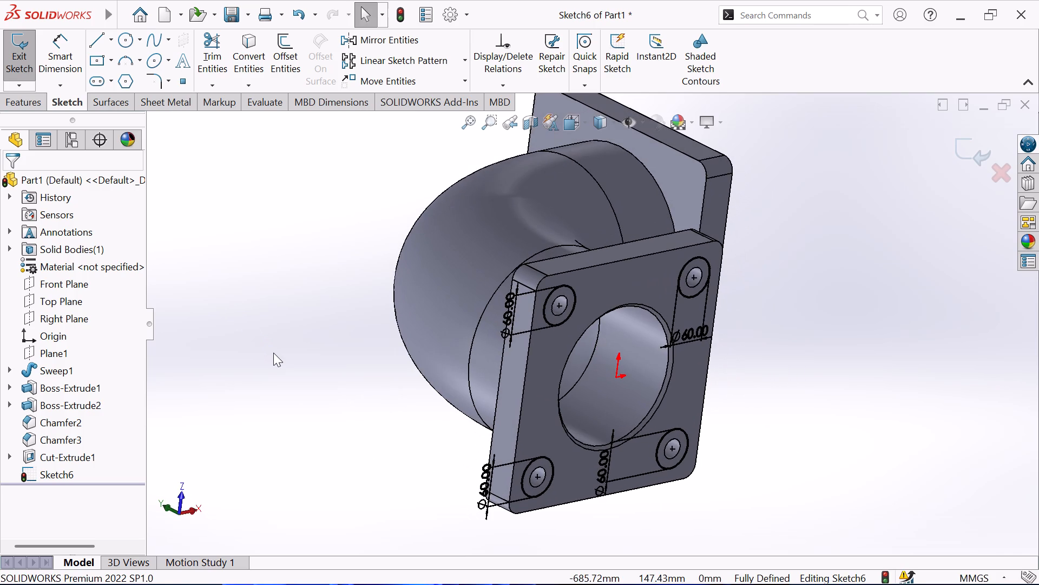
left_click(22, 105)
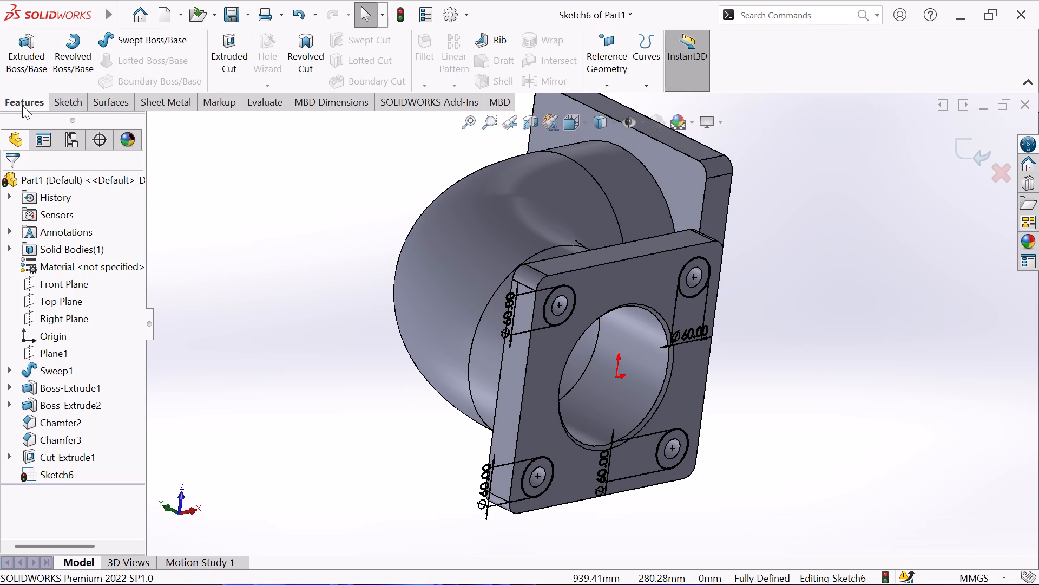
left_click(217, 48)
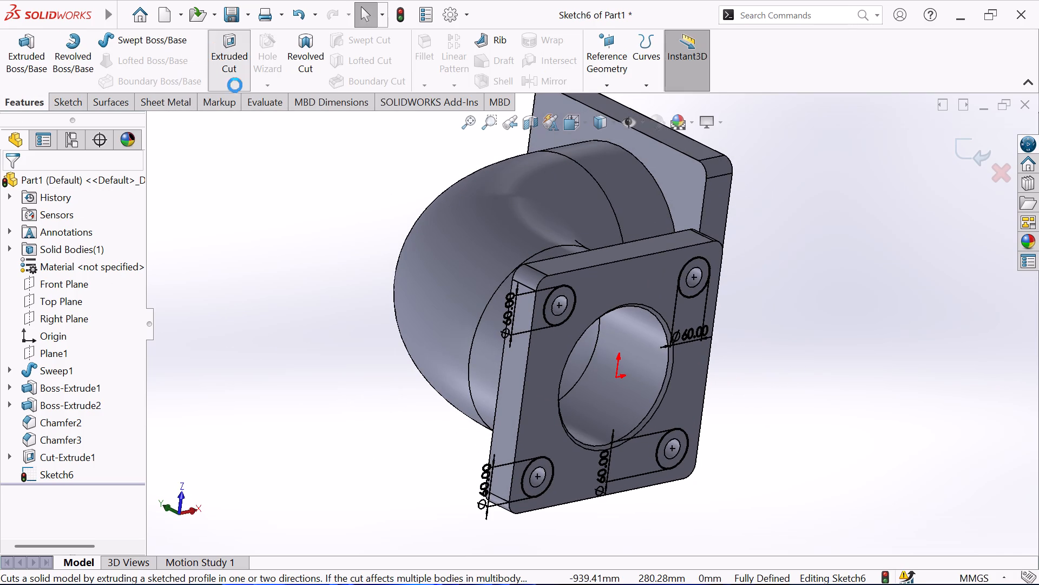
middle_click_drag(293, 221, 298, 223)
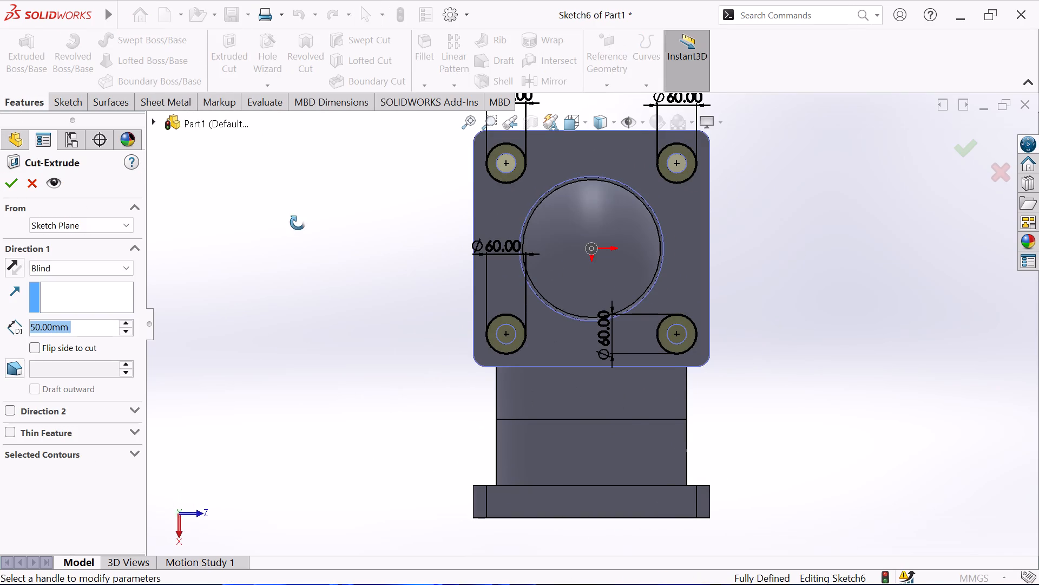
middle_click_drag(298, 223, 343, 257)
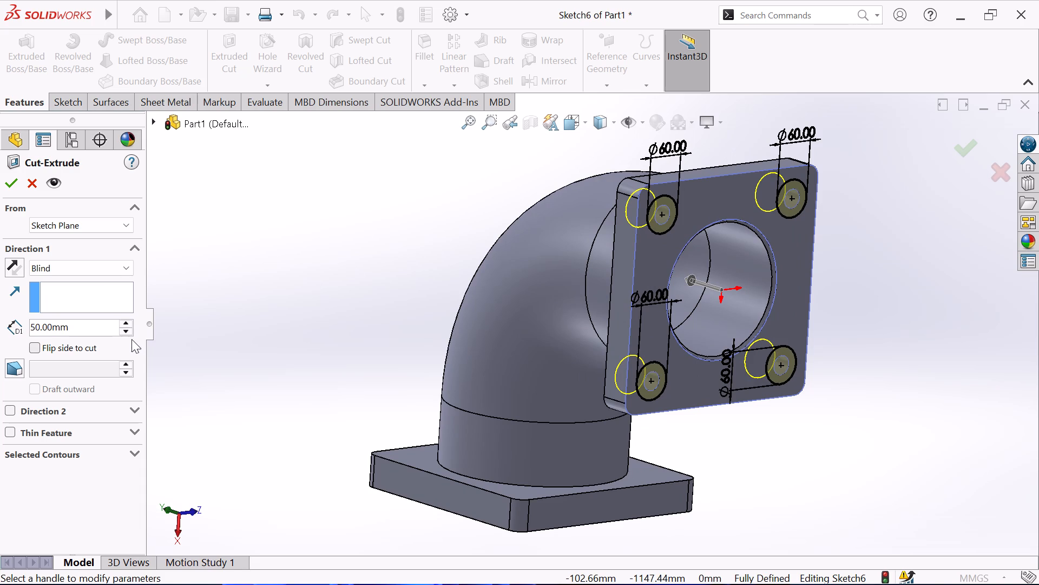
triple_click(129, 333)
left_click(129, 333)
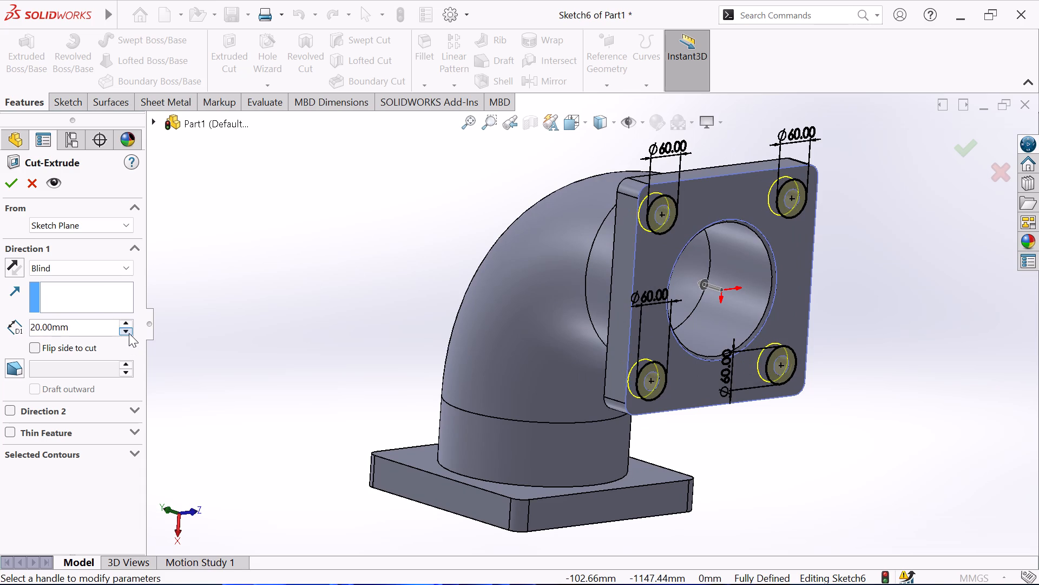
left_click(9, 184)
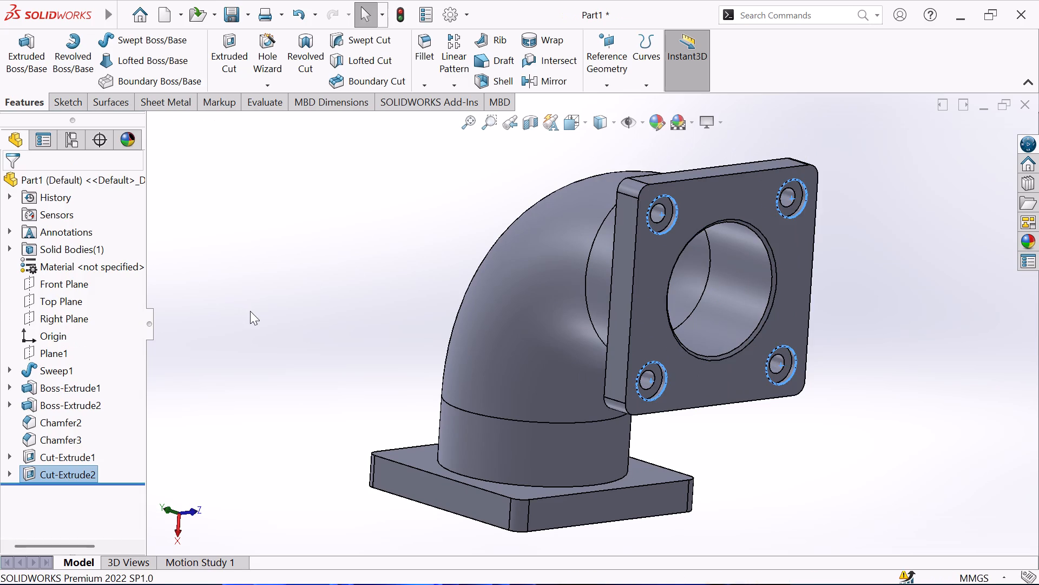
key("Escape")
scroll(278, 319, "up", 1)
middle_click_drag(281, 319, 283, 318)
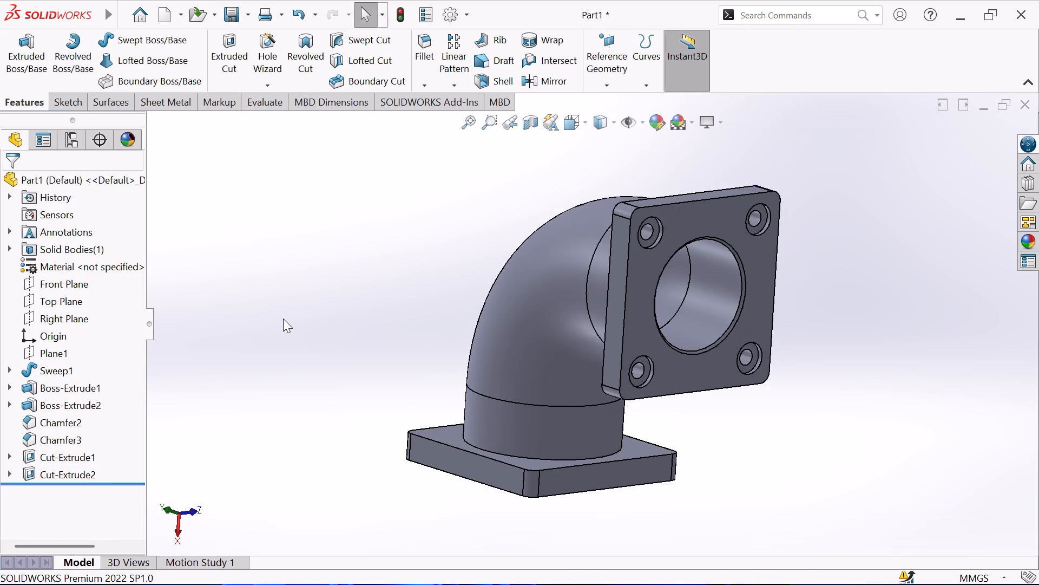
Start a new sketch on the outer face of the flange that has no bolt holes.
middle_click_drag(283, 318, 289, 244)
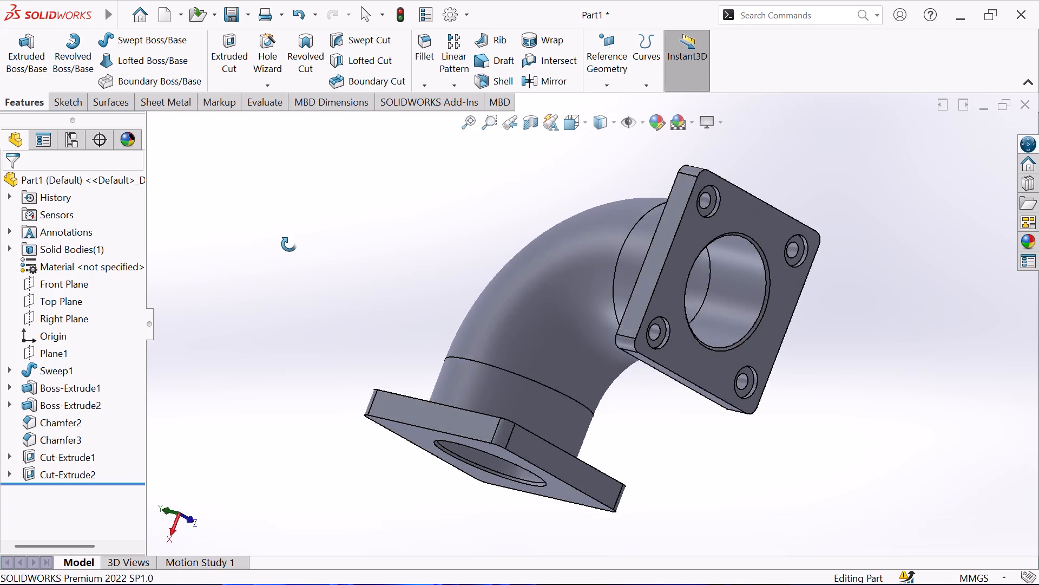
middle_click_drag(289, 244, 288, 199)
middle_click_drag(290, 323, 323, 186)
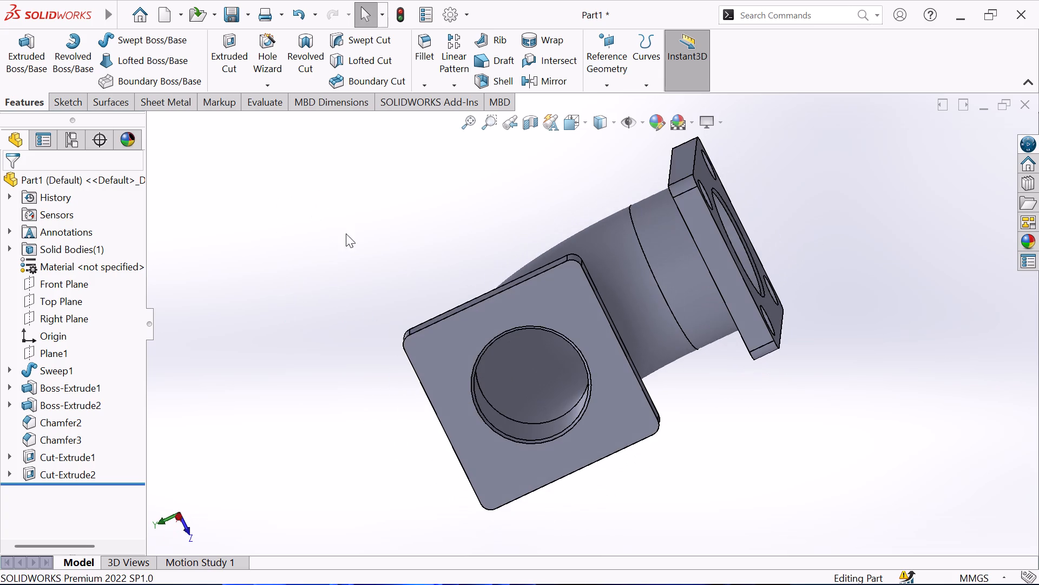
left_click(434, 368)
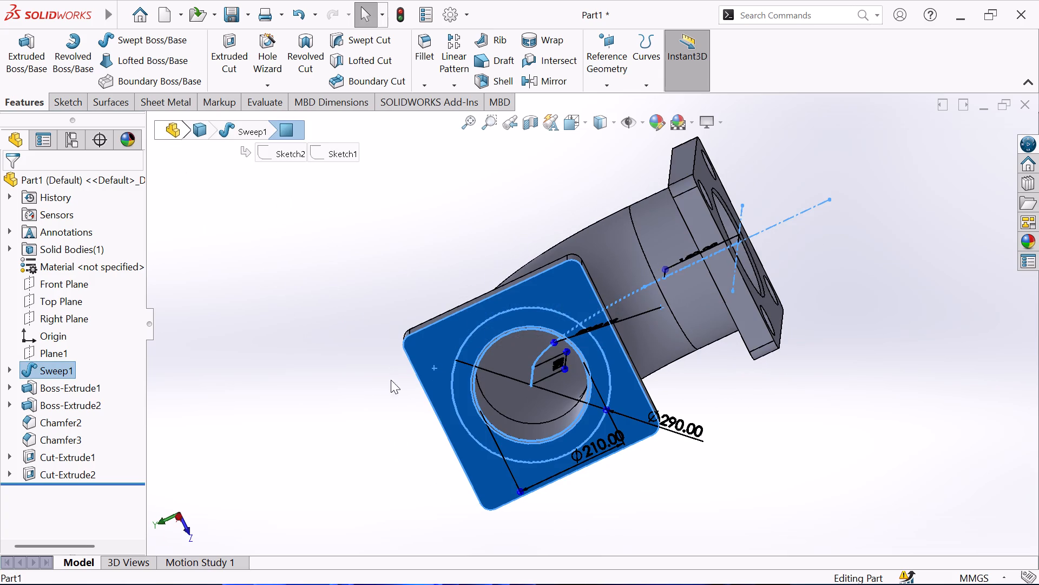
left_click(382, 330)
left_click(439, 357)
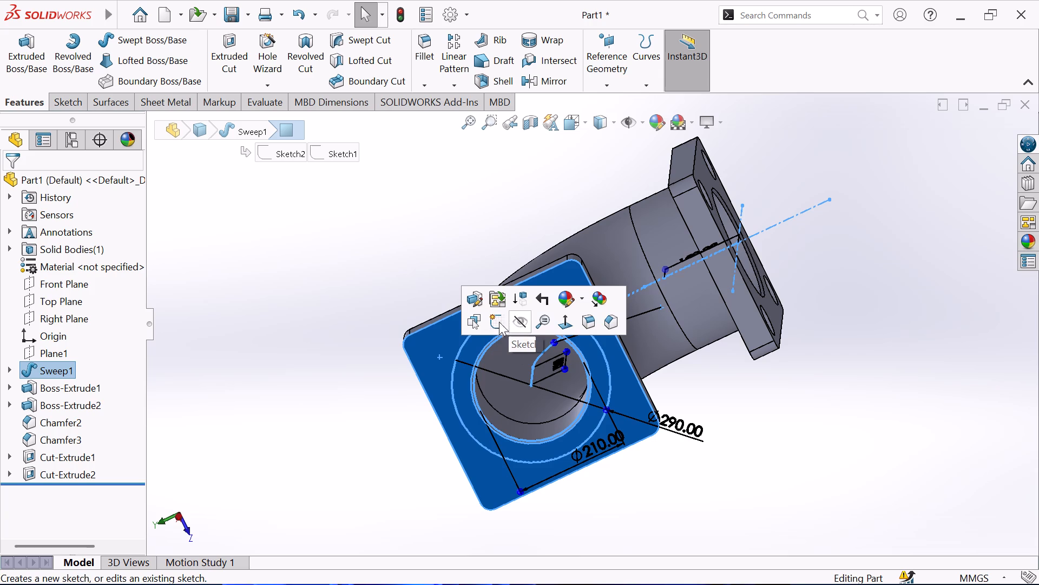
left_click(492, 322)
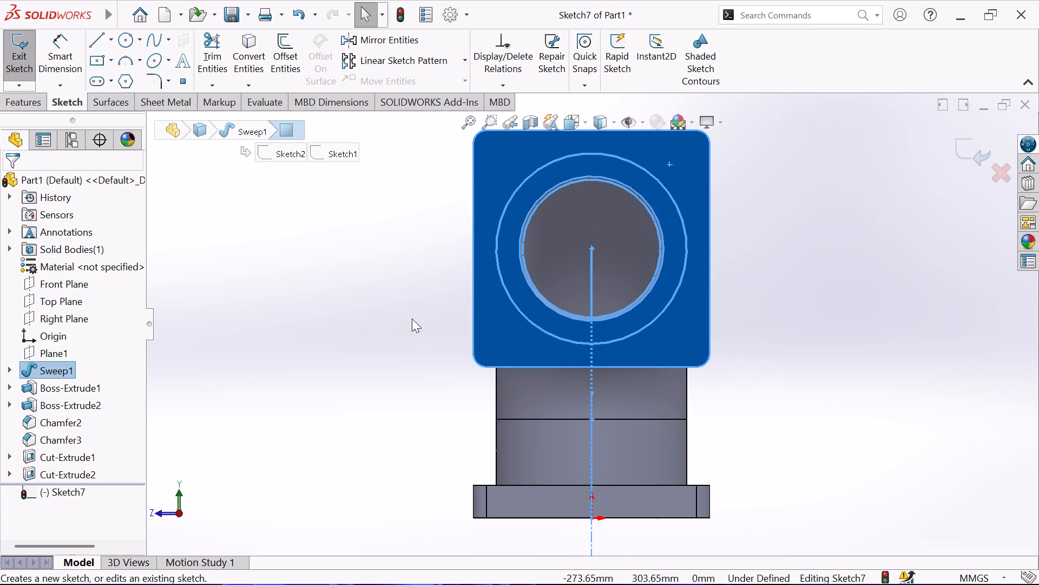
left_click(409, 318)
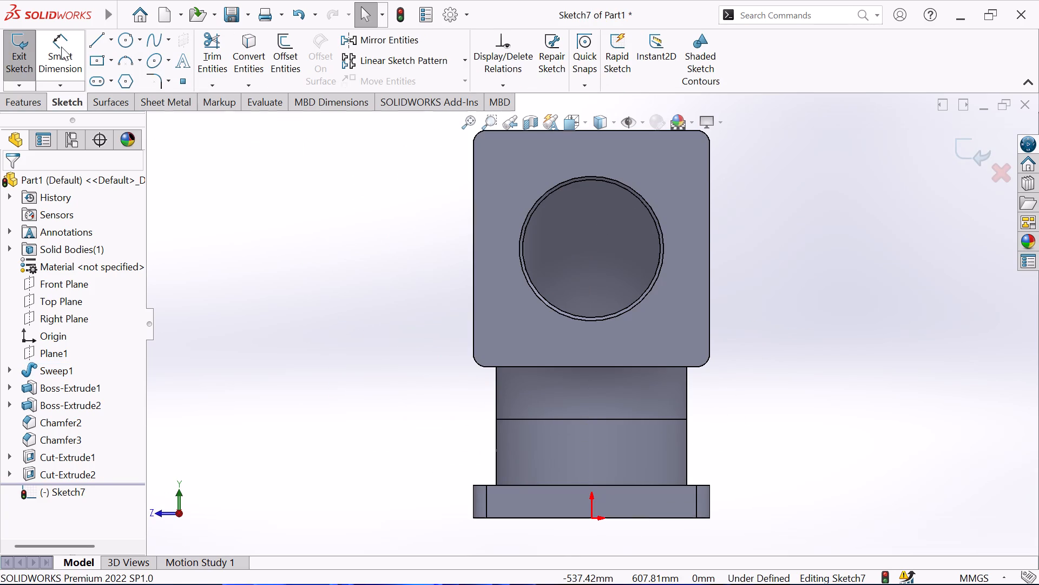
Sketch a horizontal centerline about 406 mm long from the flange's side-edge midpoint, and a vertical one about 591 mm long through the bore centre.
left_click(109, 41)
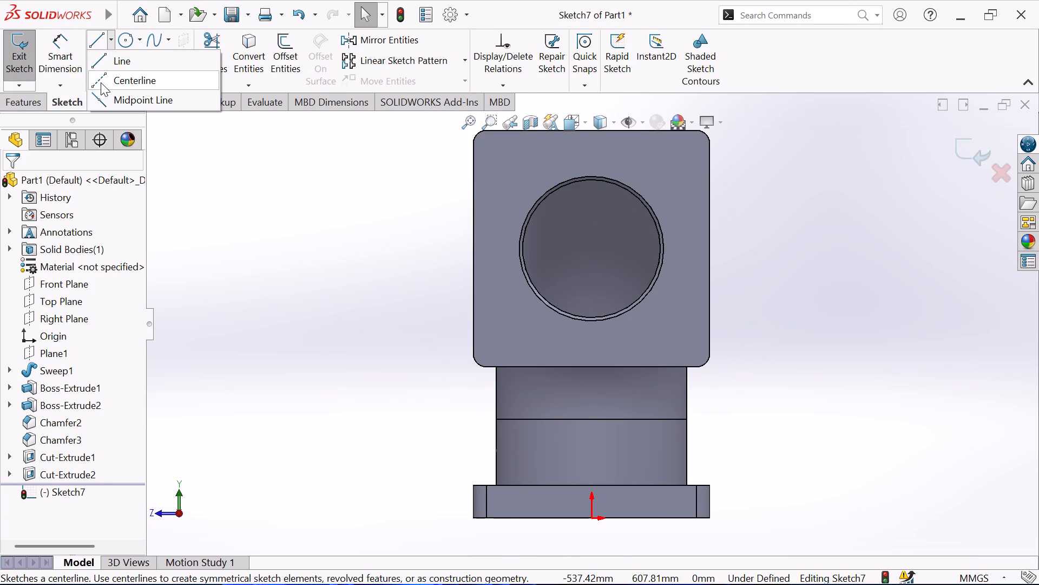
left_click(101, 82)
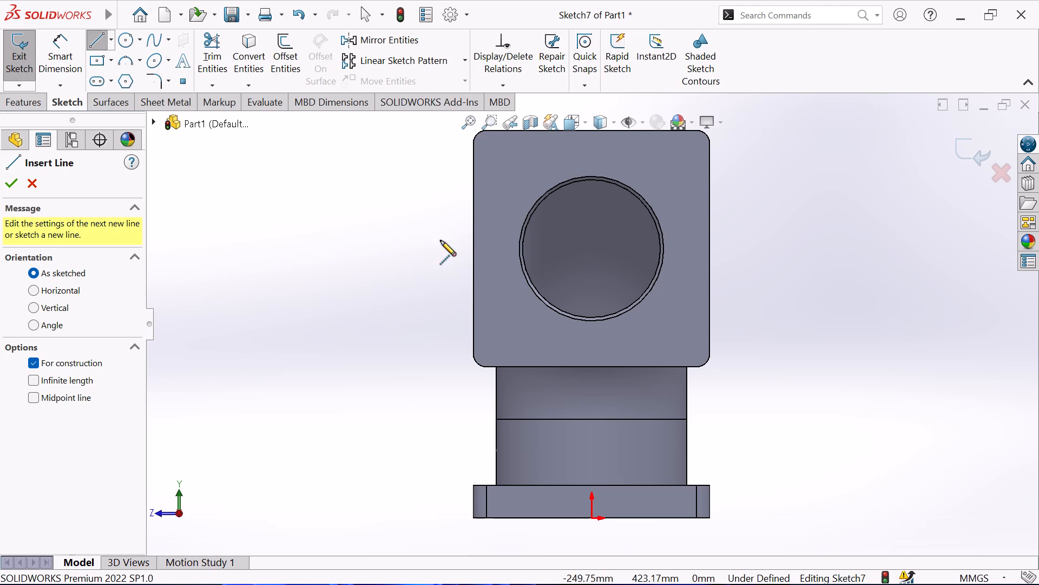
left_click(474, 249)
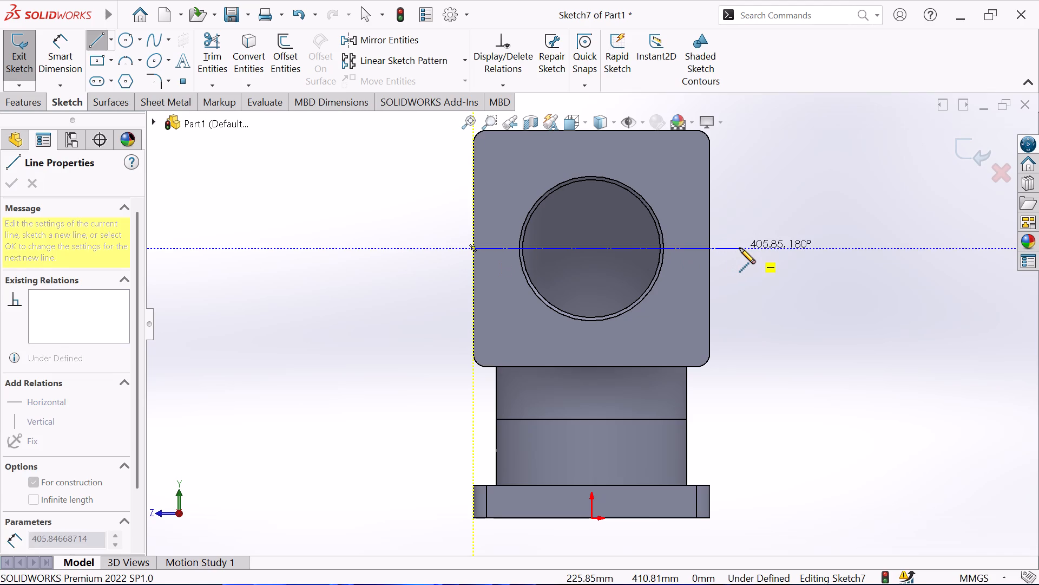
left_click(740, 248)
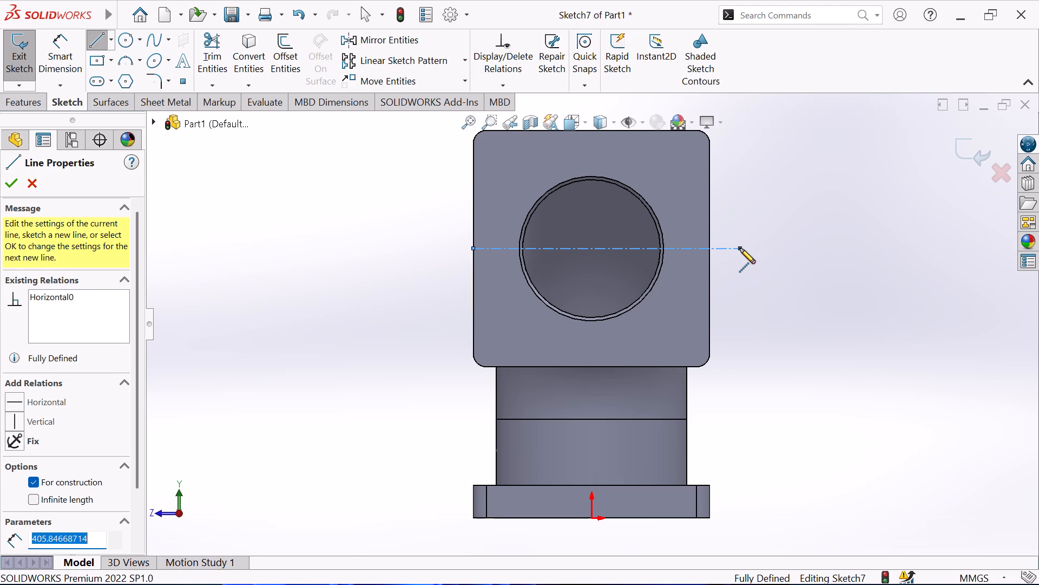
right_click(851, 223)
left_click(887, 232)
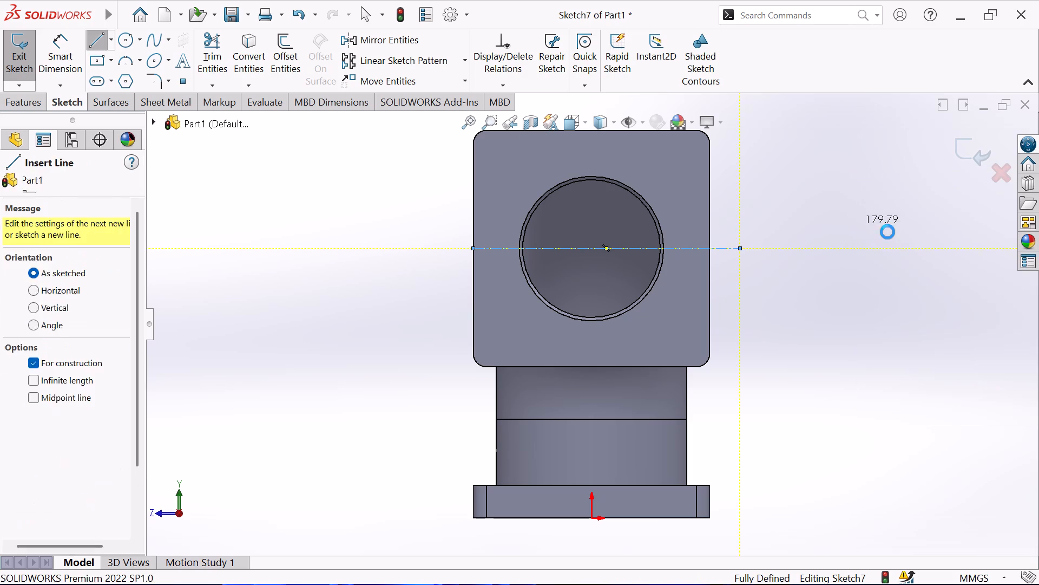
scroll(654, 248, "up", 2)
scroll(632, 199, "down", 1)
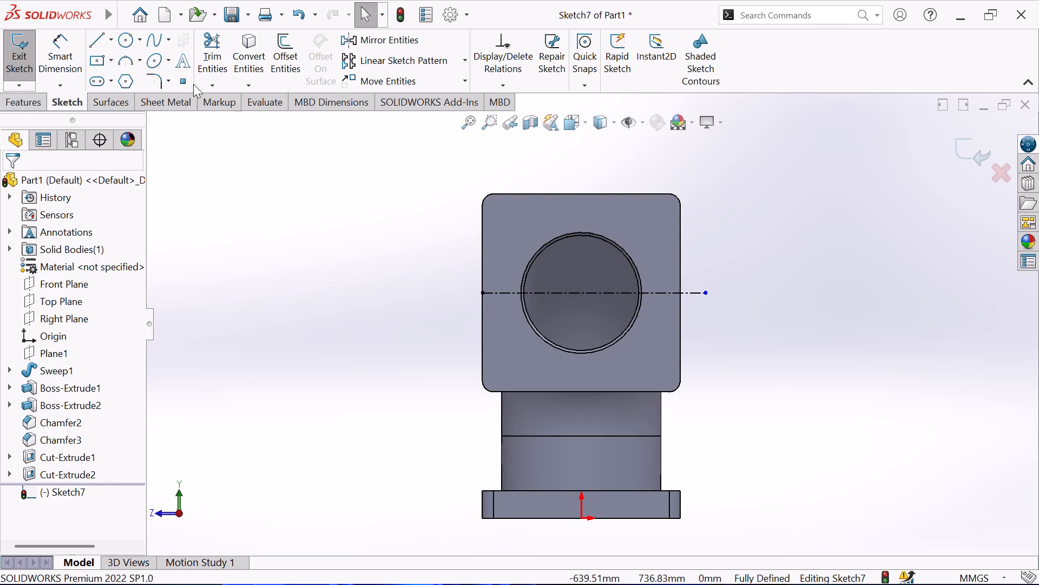
left_click(111, 45)
left_click(104, 79)
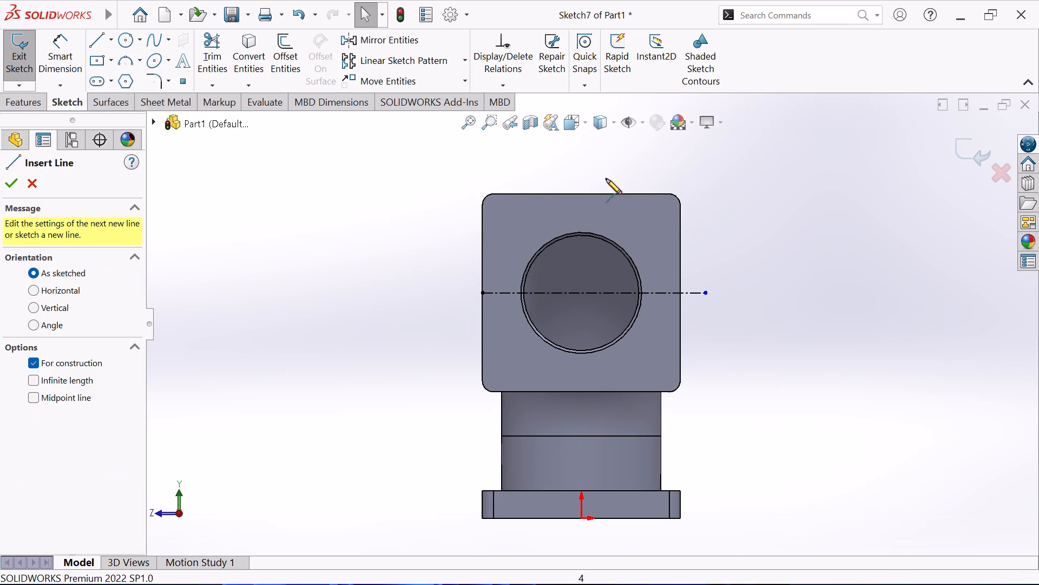
left_click(578, 153)
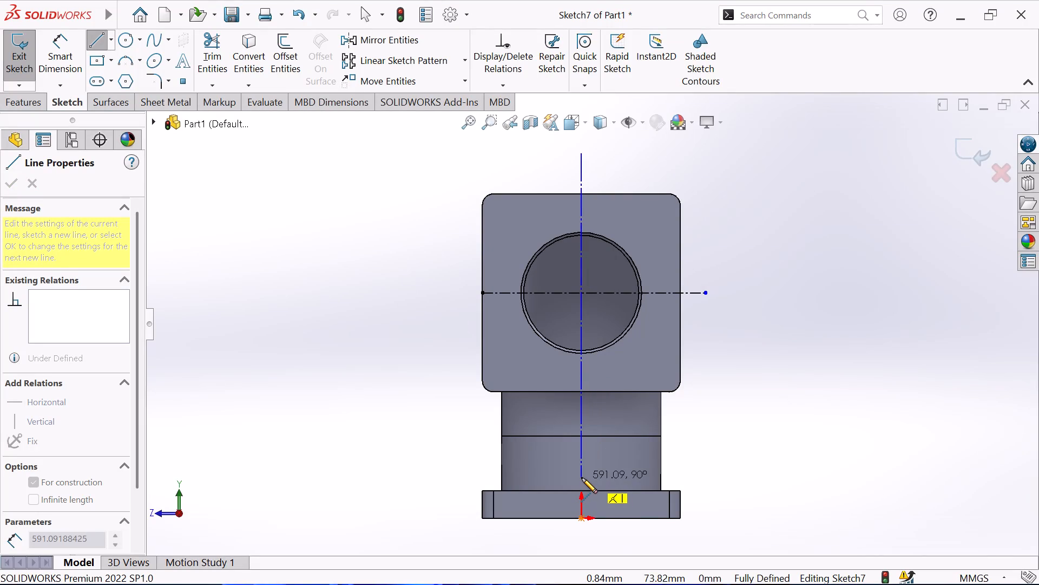
left_click(582, 477)
right_click(812, 431)
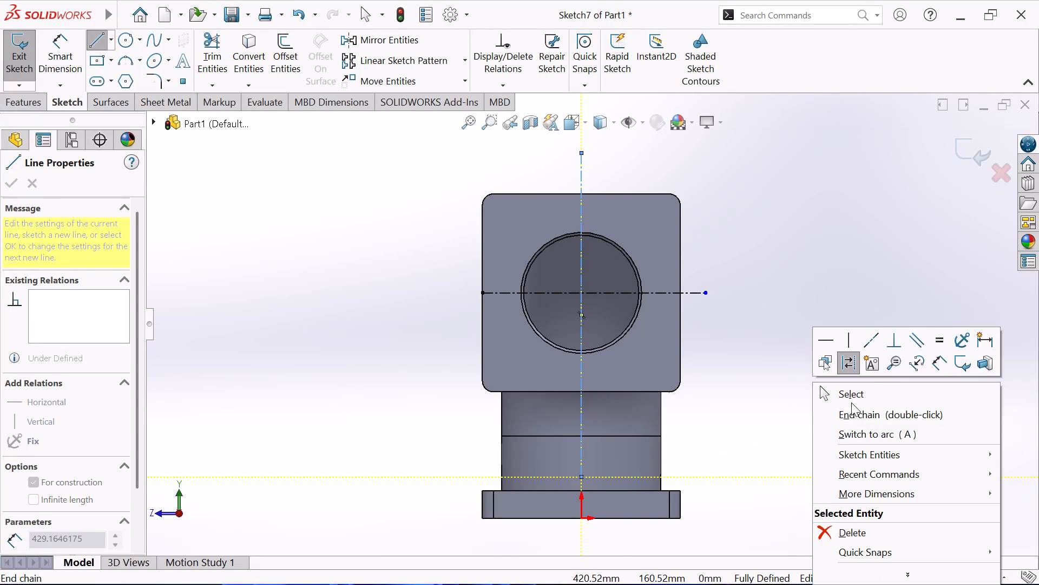
left_click(851, 399)
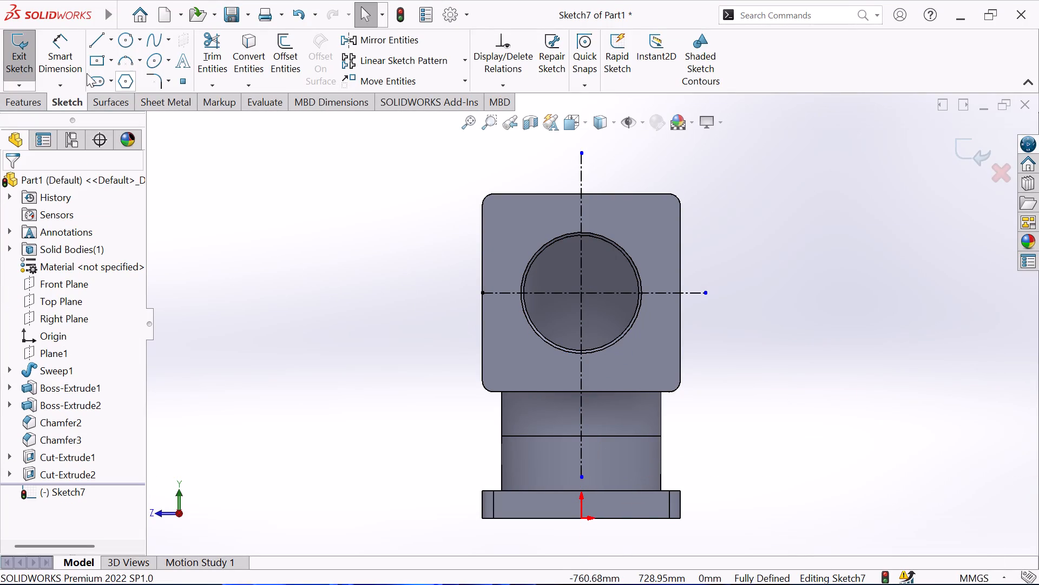
Sketch two circles with radii of about 22 and 21 mm, vertically aligned near the flange's upper and lower corners on the same side.
left_click(128, 40)
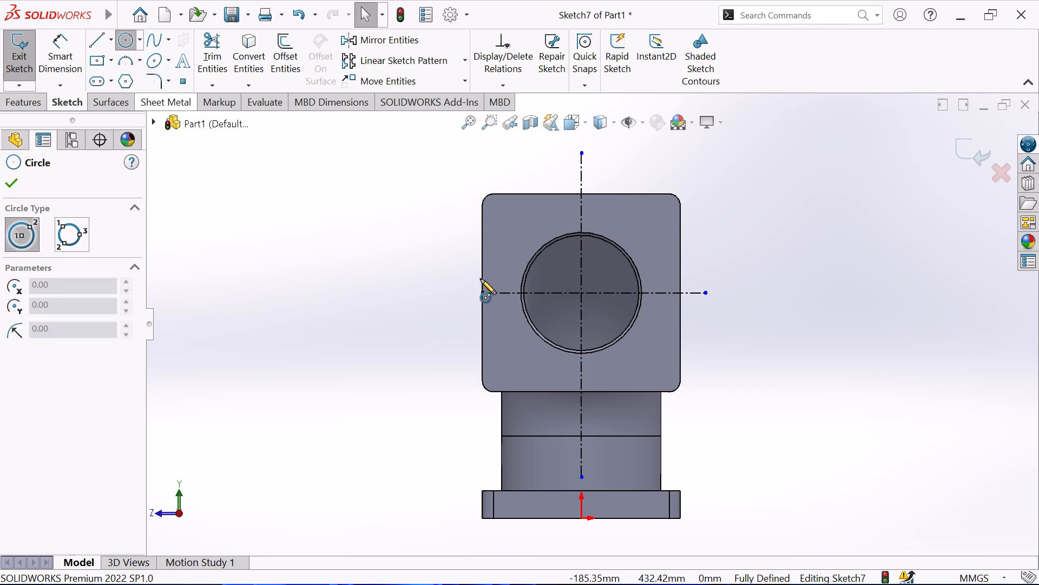
left_click(500, 217)
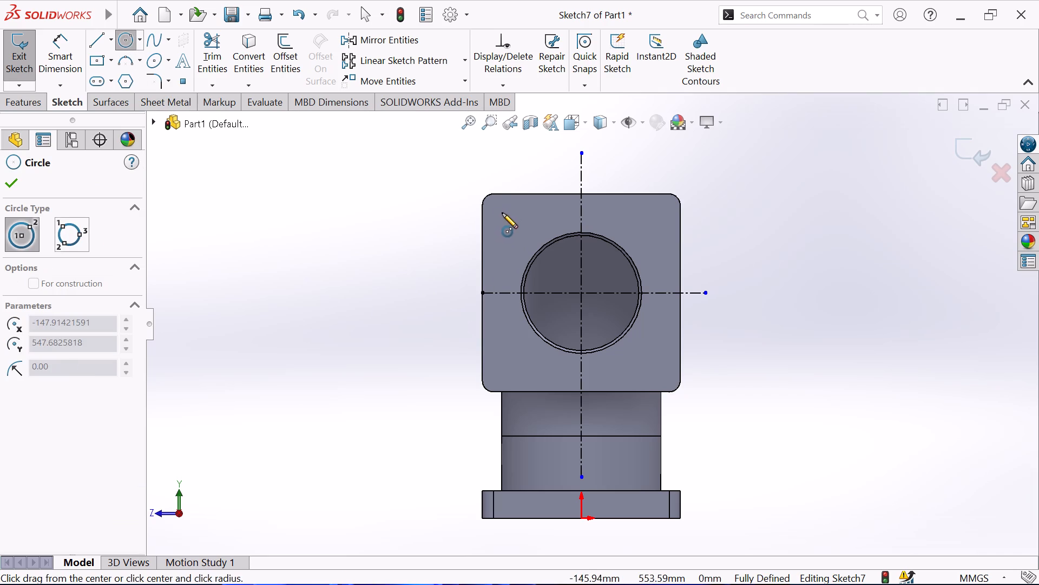
left_click(506, 207)
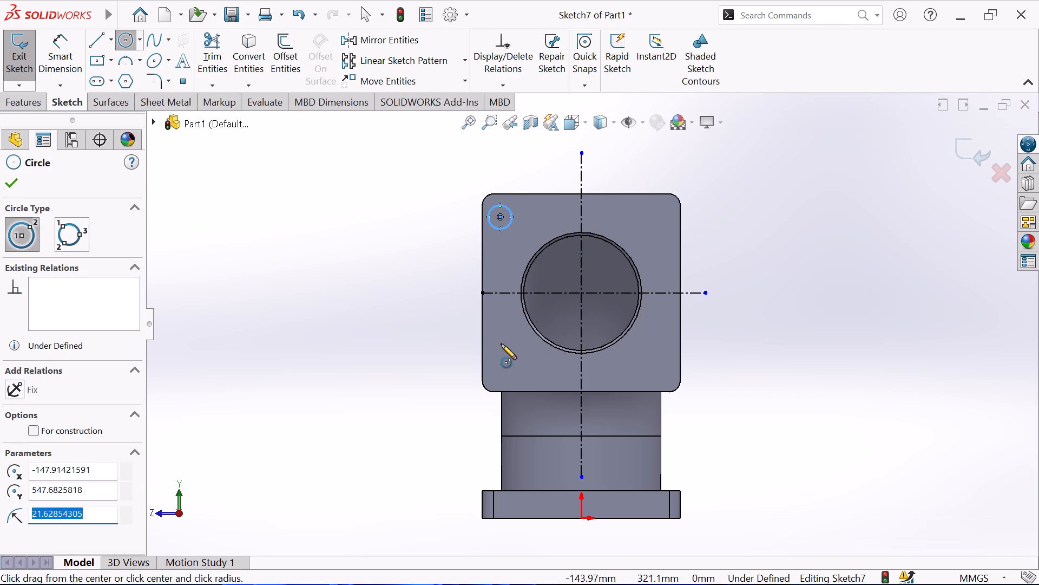
left_click(497, 361)
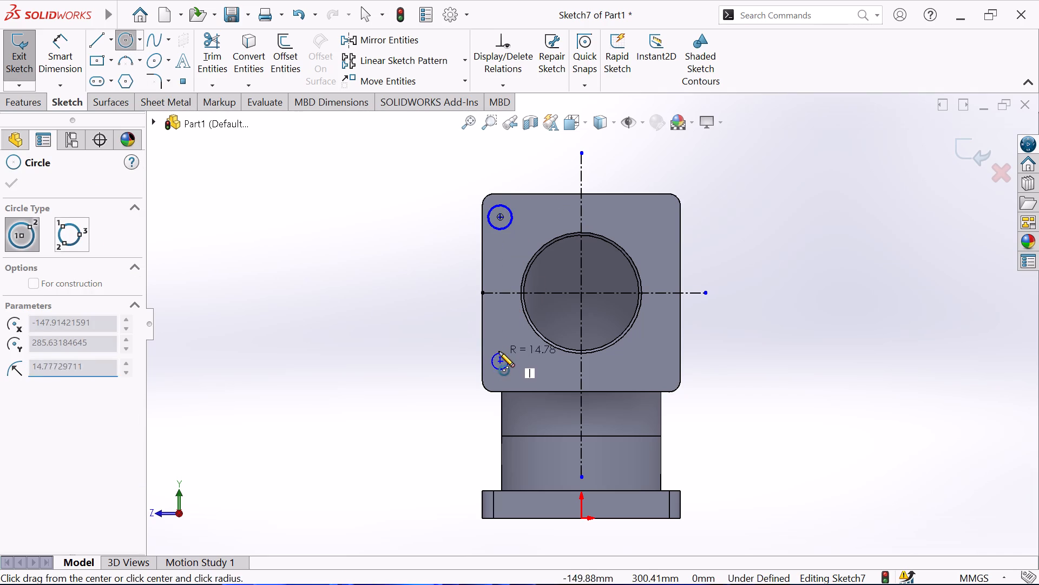
left_click(499, 350)
right_click(408, 343)
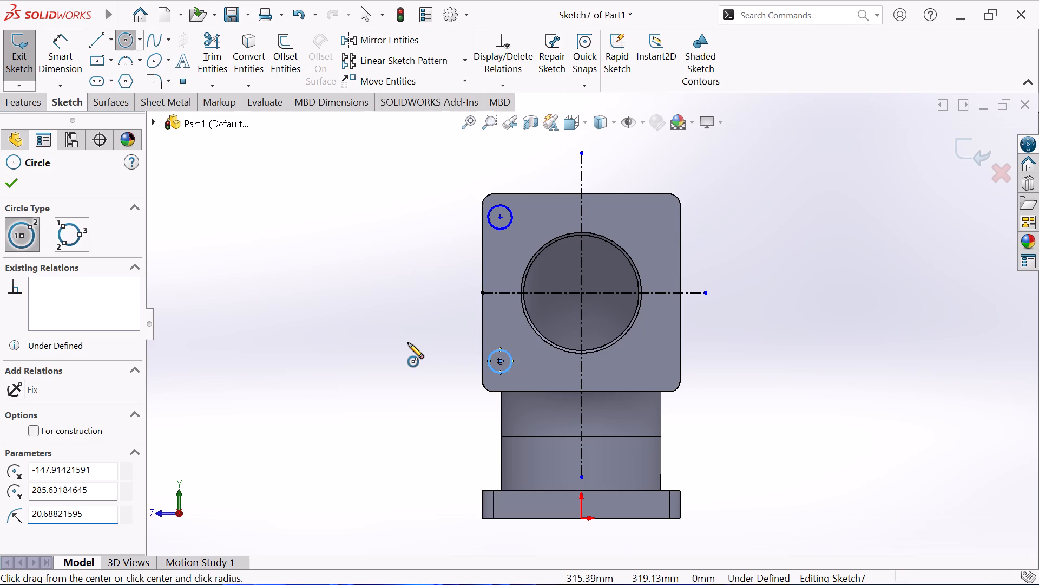
left_click(438, 354)
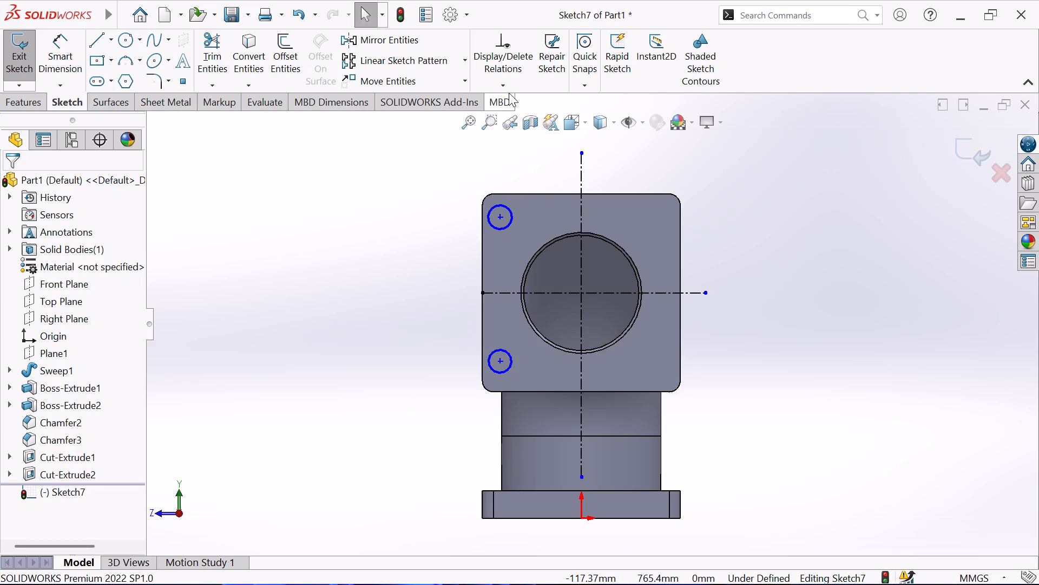
Add a Symmetric relation between the two circle centres about the horizontal centerline.
left_click(503, 88)
left_click(506, 122)
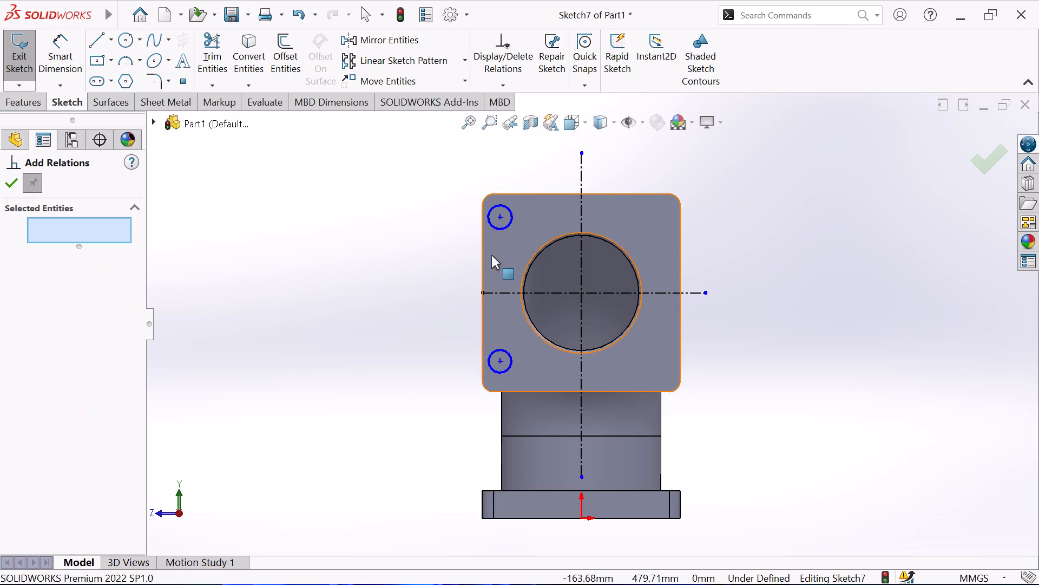
left_click(499, 216)
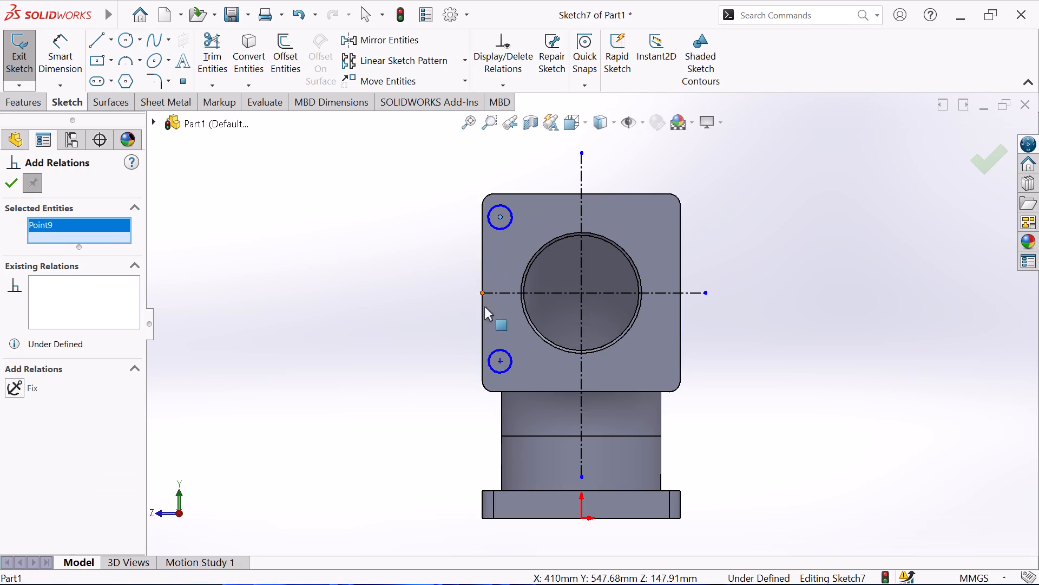
left_click(499, 359)
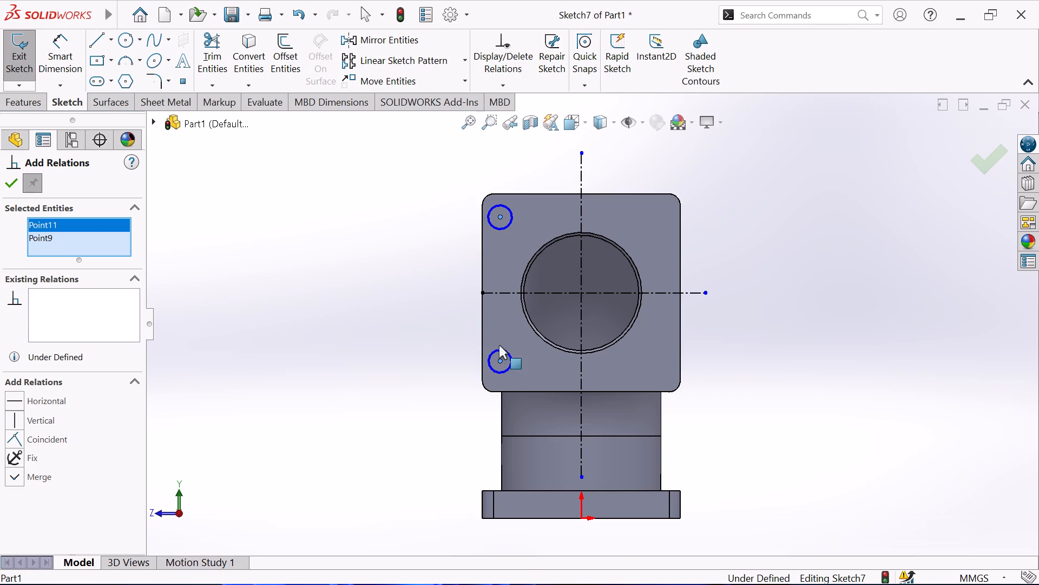
left_click(490, 291)
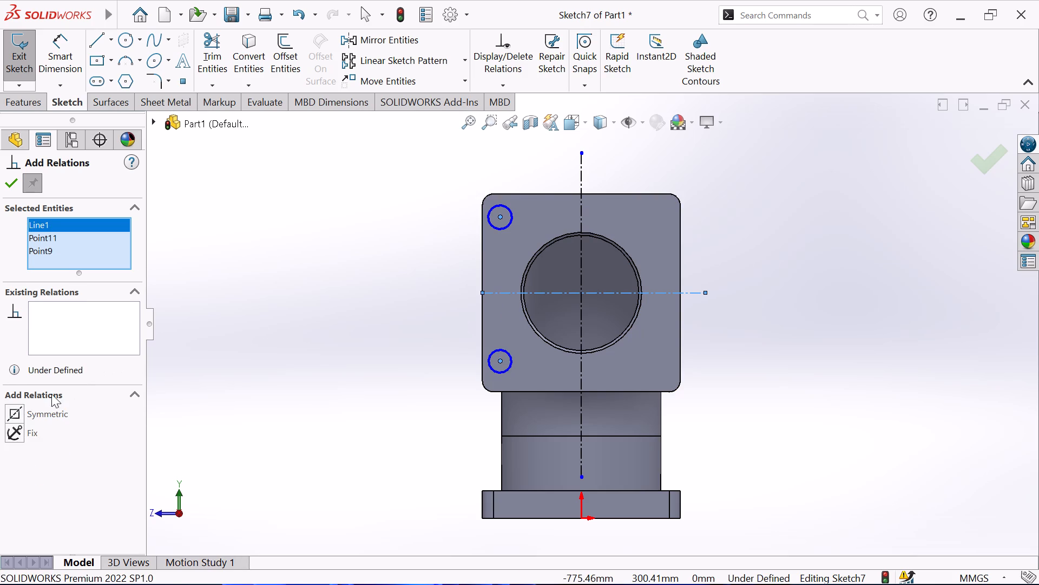
left_click(16, 410)
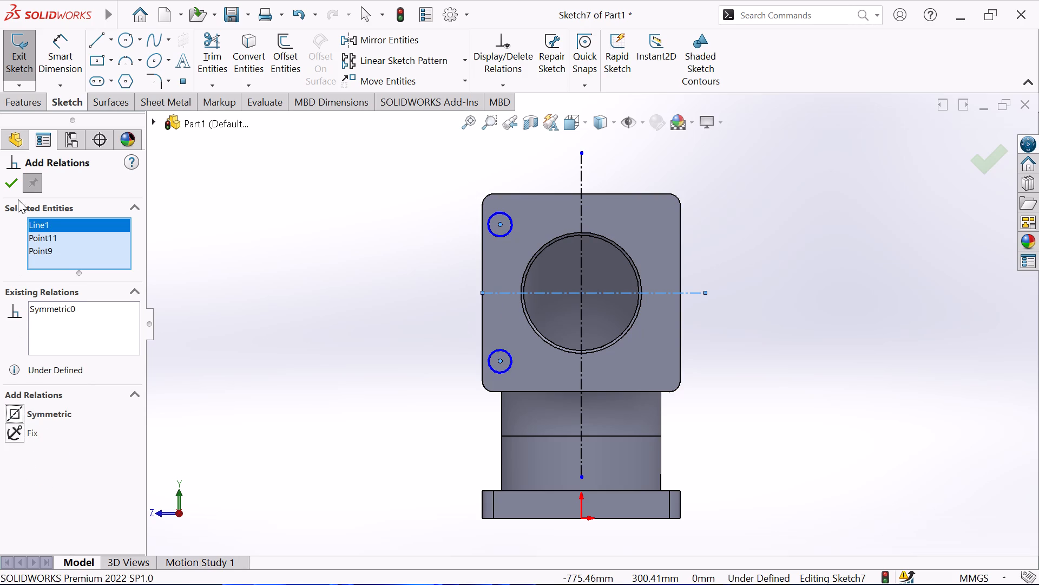
left_click(11, 182)
Dimension the vertical distance between the two circle centres as 260 mm.
left_click(65, 54)
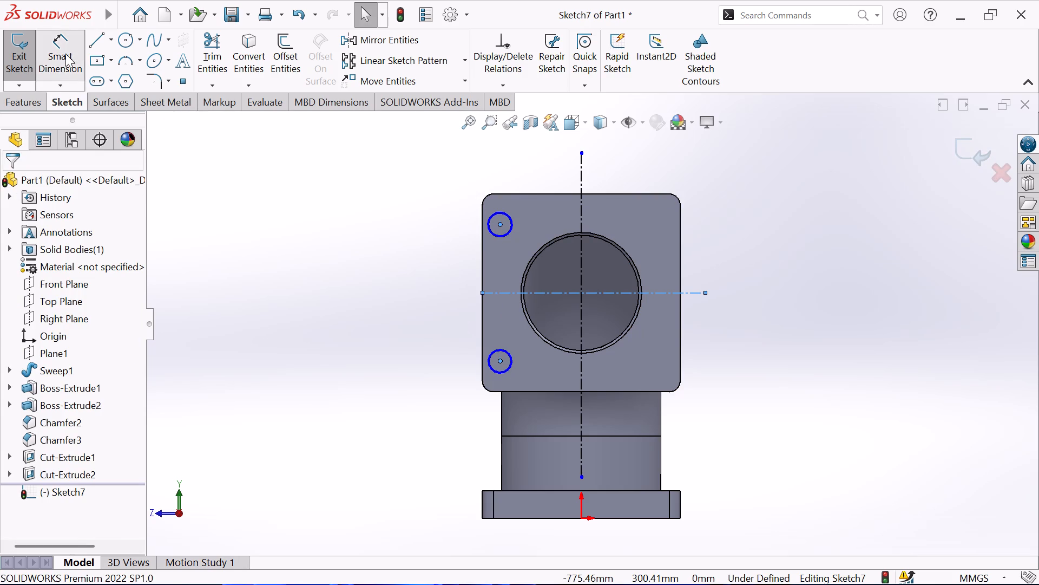
left_click(495, 236)
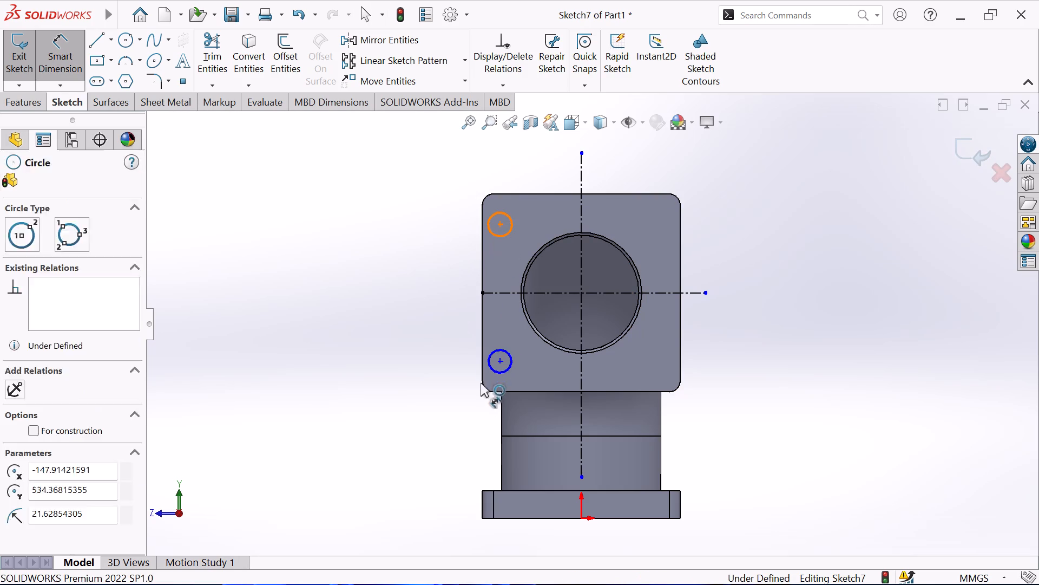
left_click(494, 373)
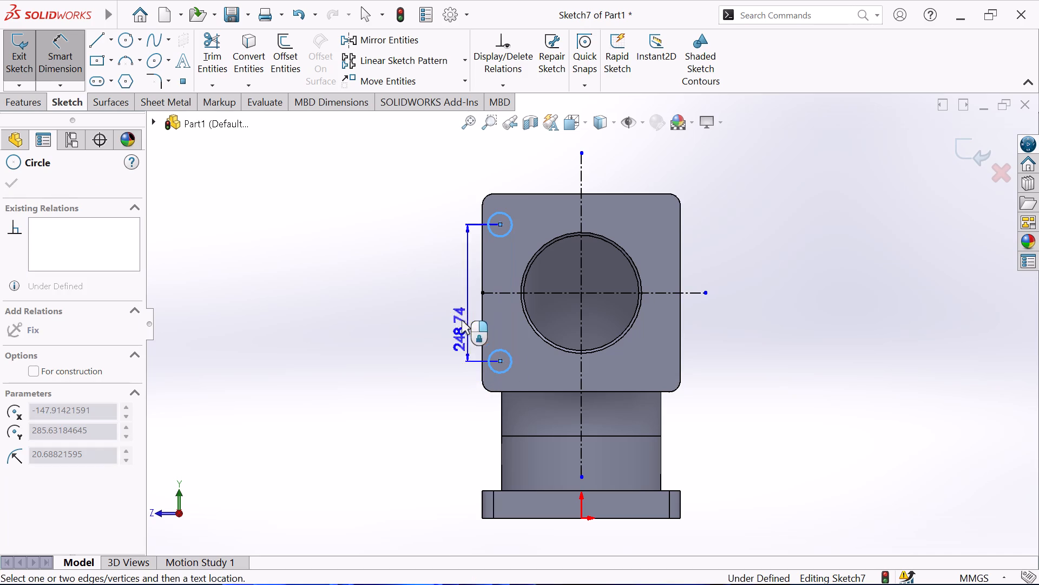
left_click(440, 292)
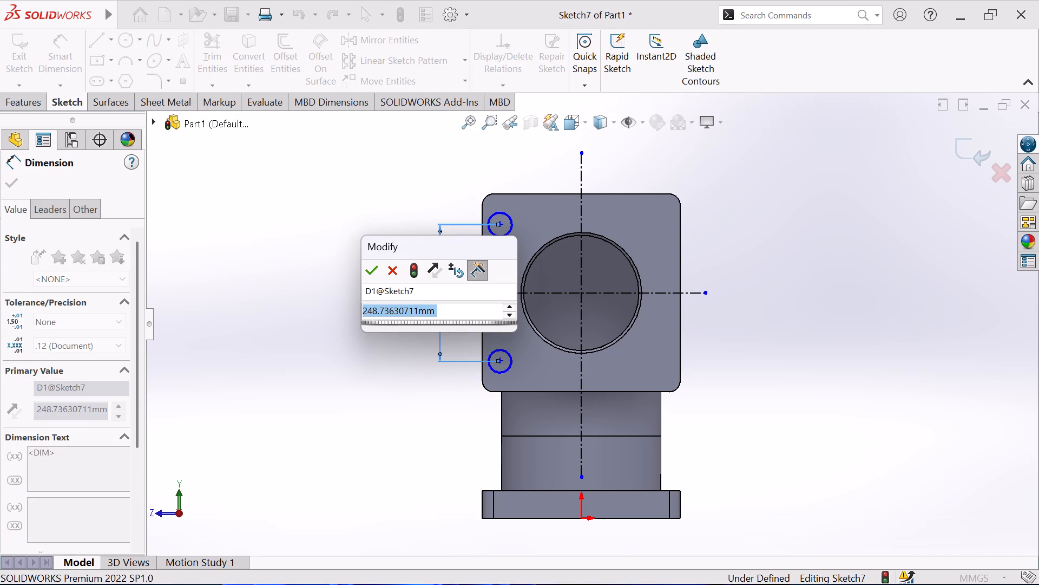
key("2")
key("6")
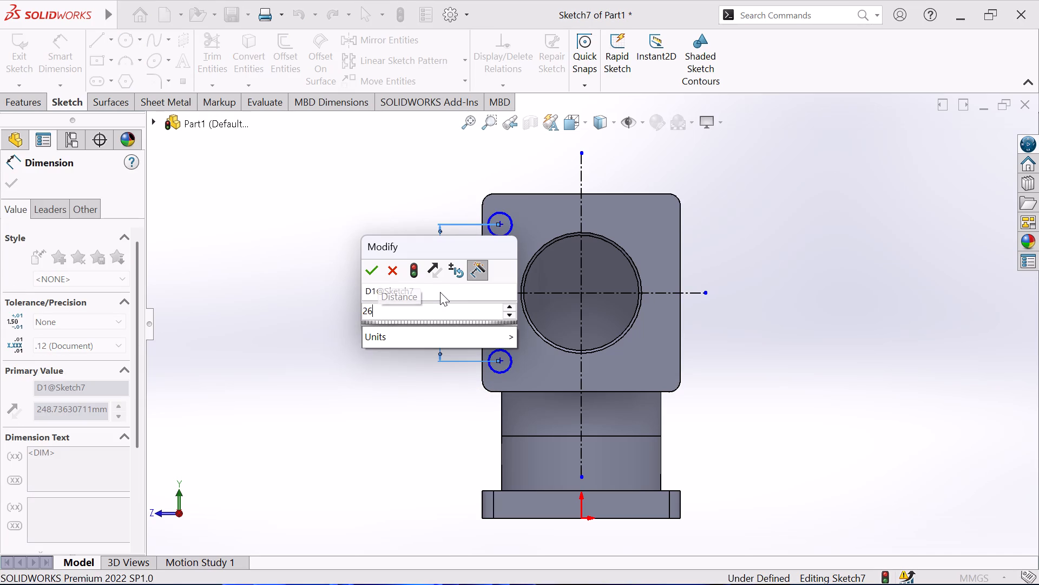
key("0")
key("Return")
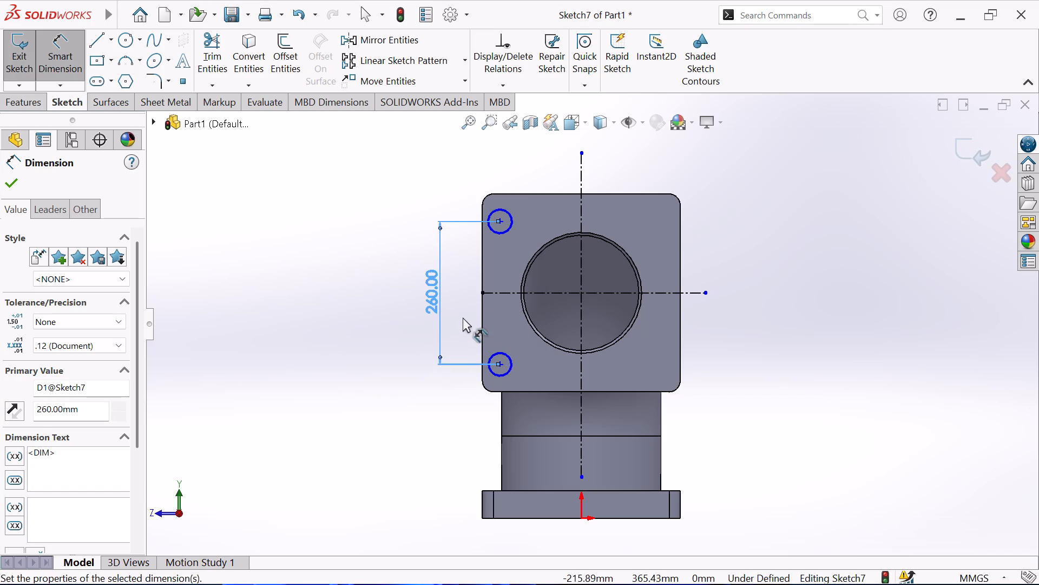
Dimension the distance from the flange's side edge to the lower circle's centre as 50 mm.
left_click(482, 346)
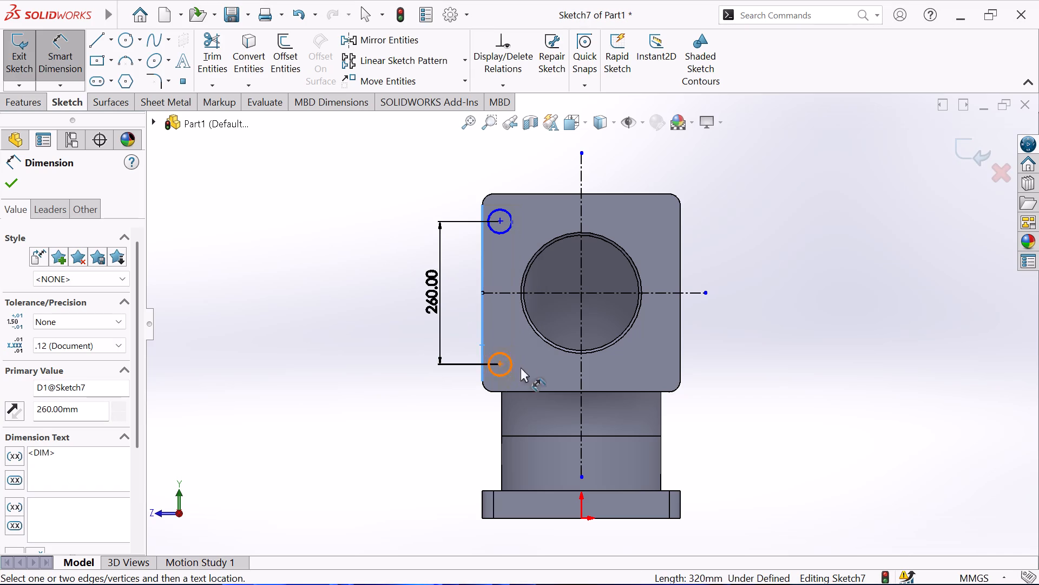
left_click(510, 358)
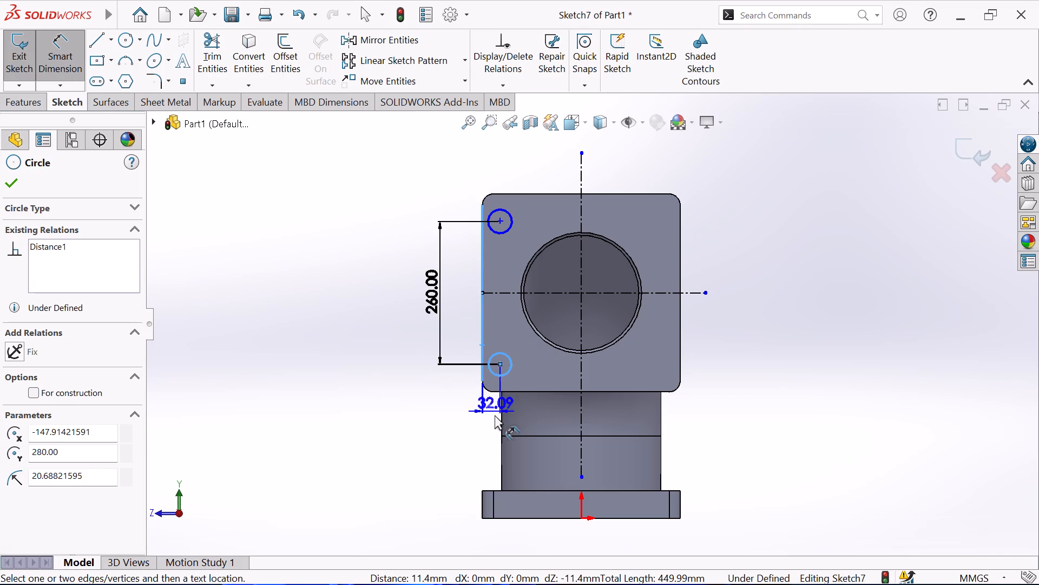
left_click(494, 419)
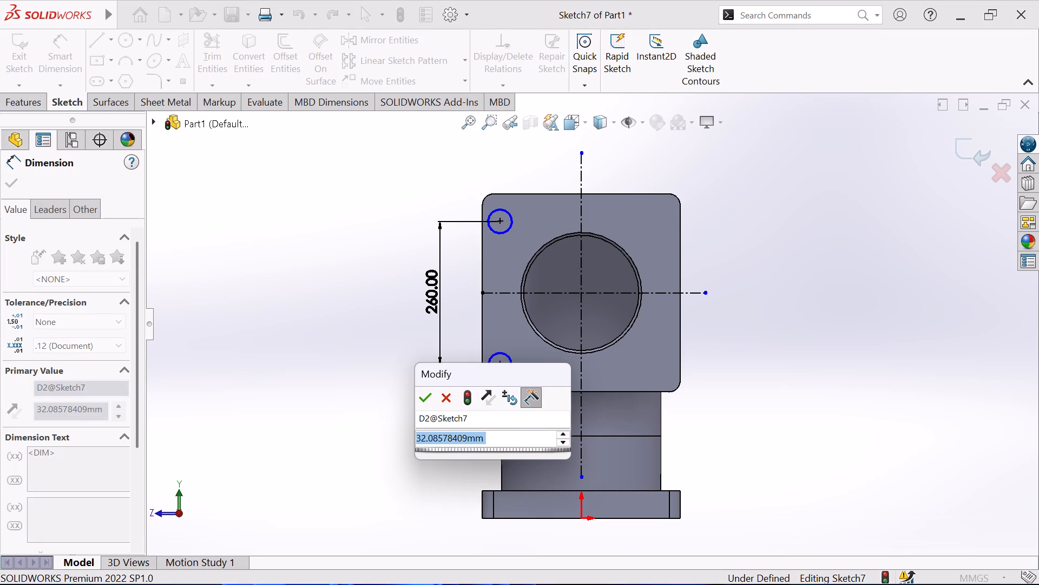
type("50")
key("Return")
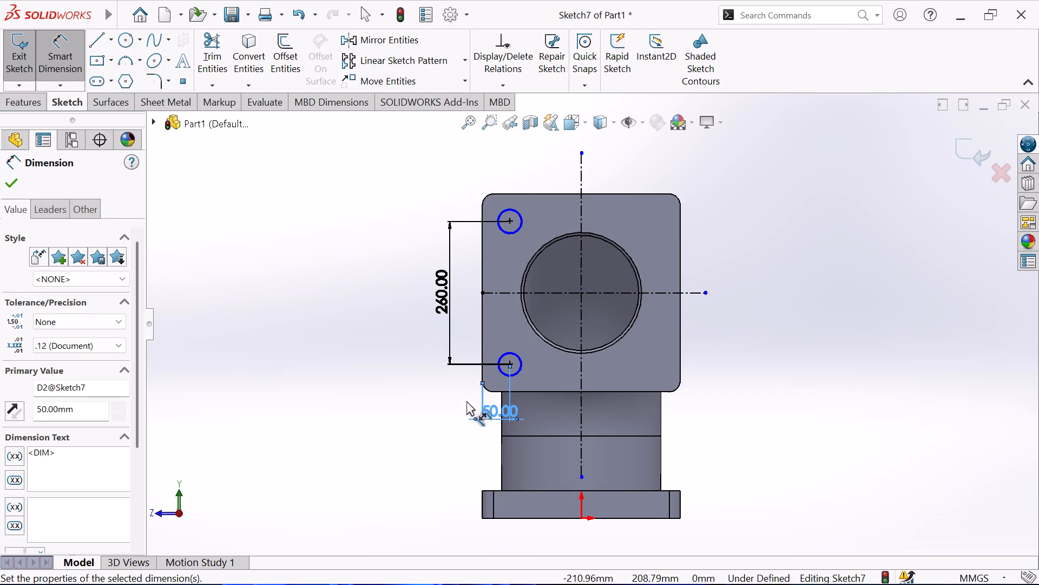
Dimension the diameters of the lower and upper circles as 30 mm each.
left_click(507, 352)
left_click(514, 320)
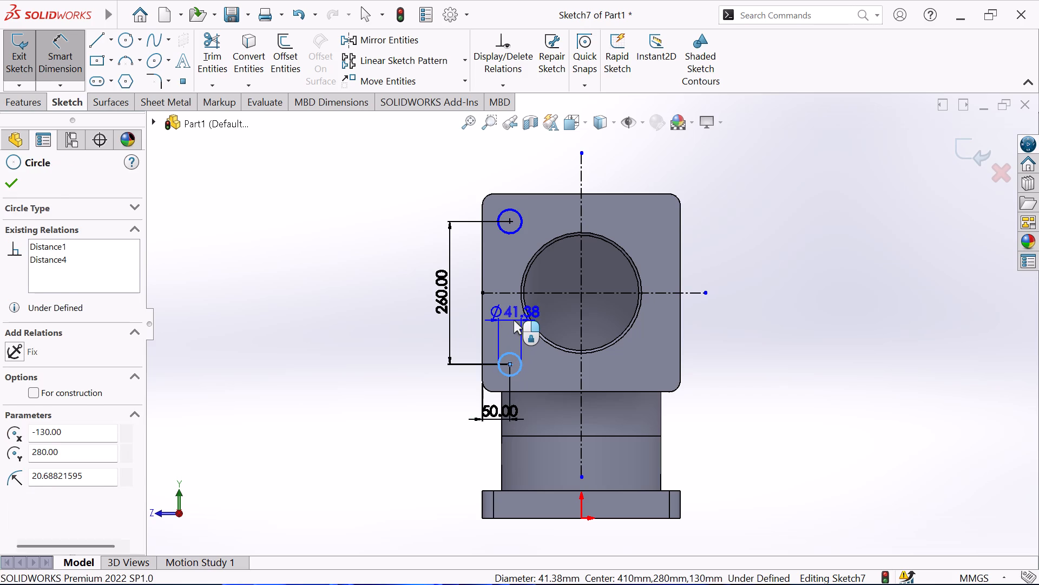
type("30")
key("Return")
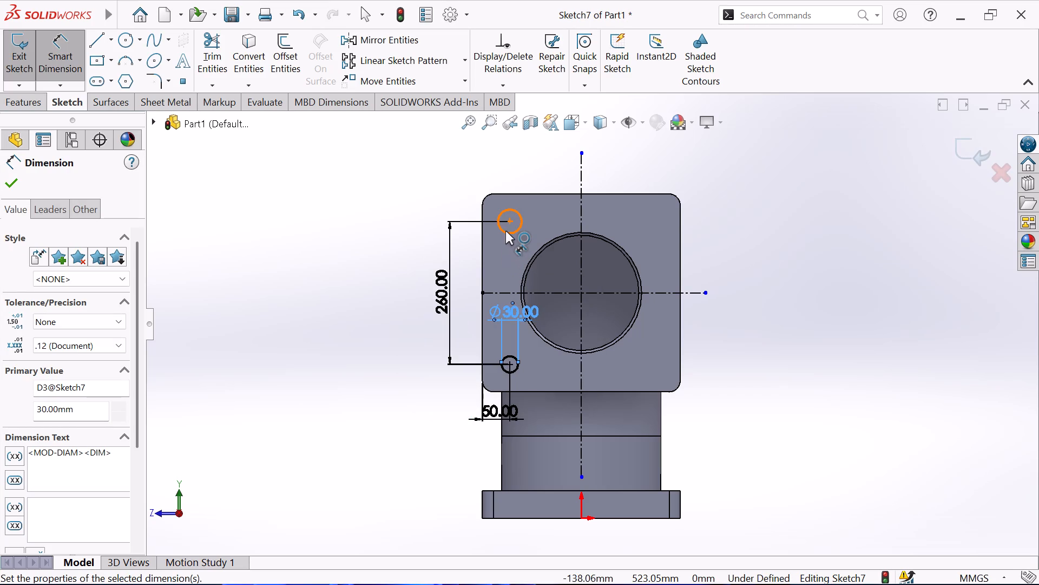
left_click(505, 231)
left_click(406, 243)
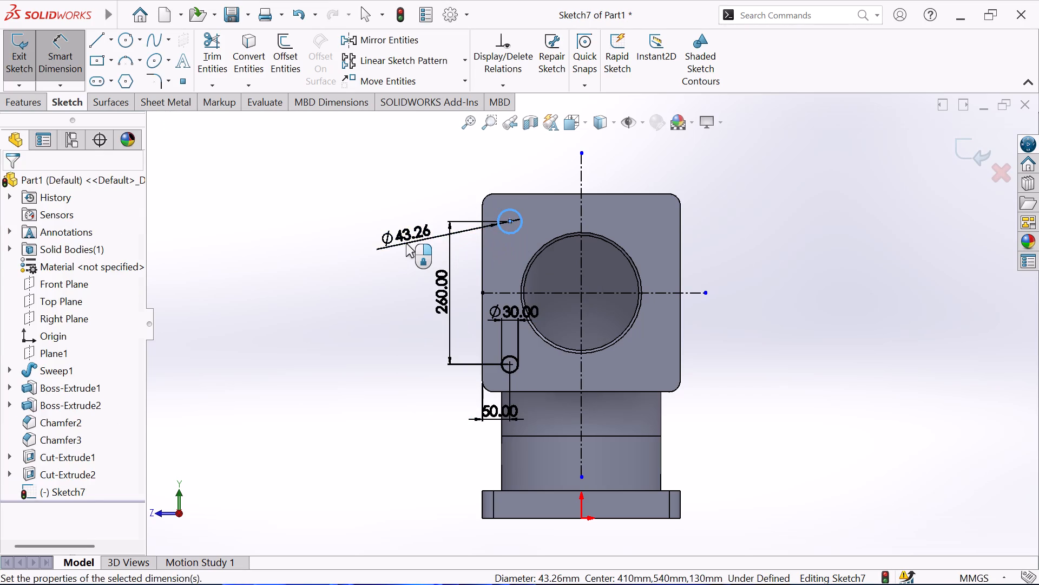
type("30")
key("Return")
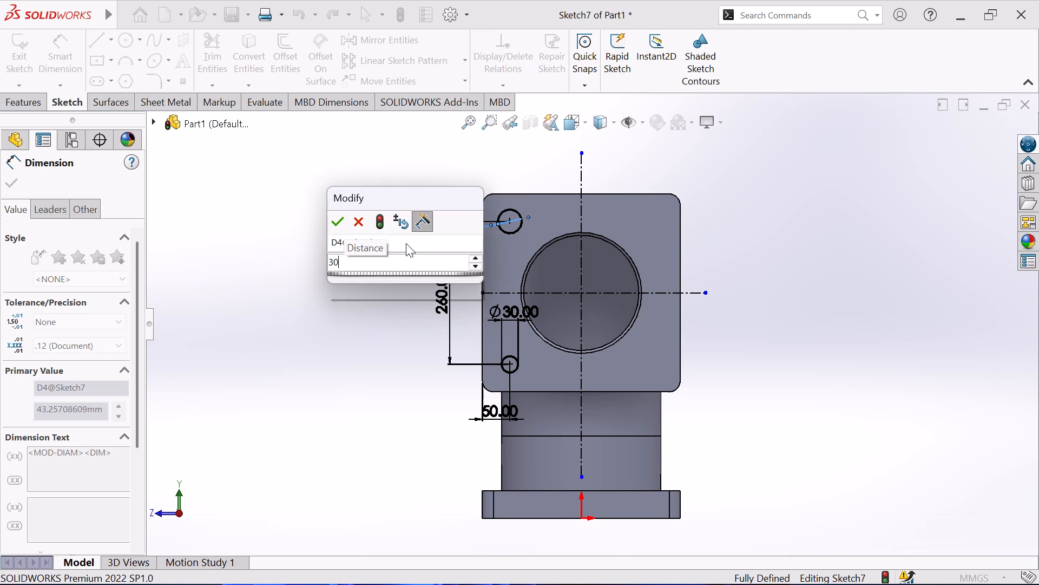
right_click(377, 282)
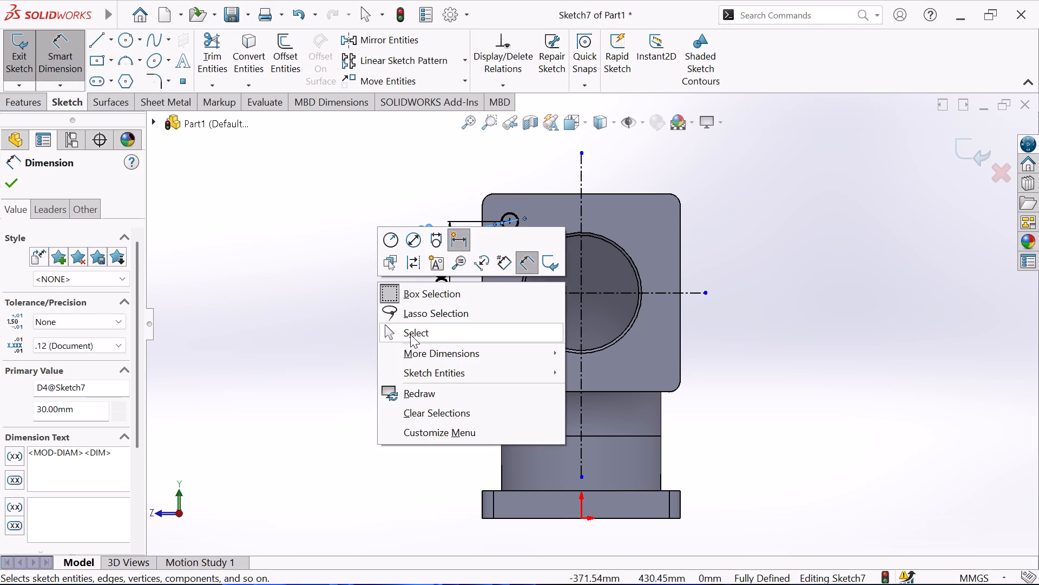
left_click(410, 334)
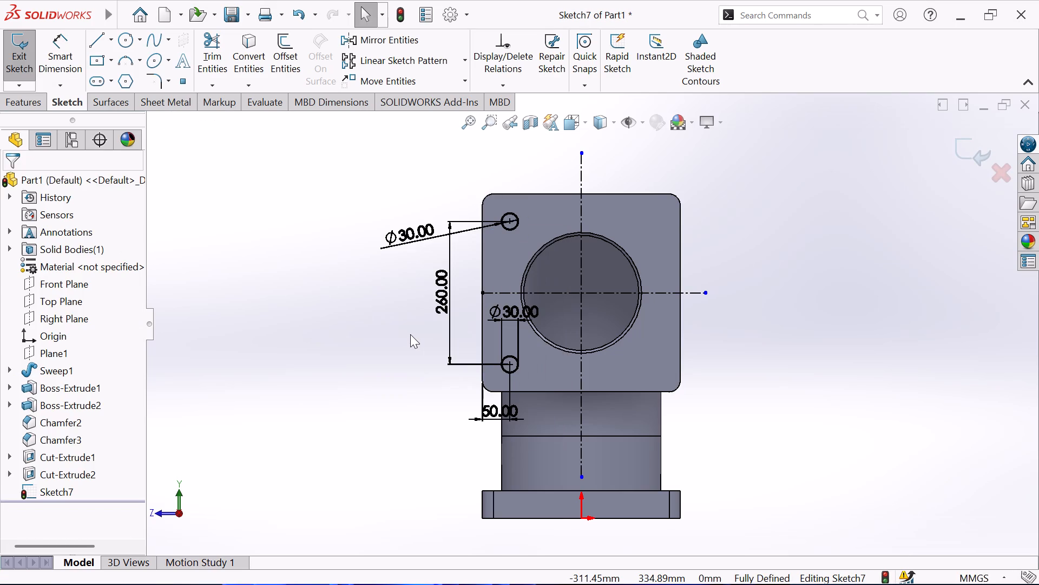
Mirror both 30 mm circles about the vertical centerline, keeping the originals.
left_click(378, 38)
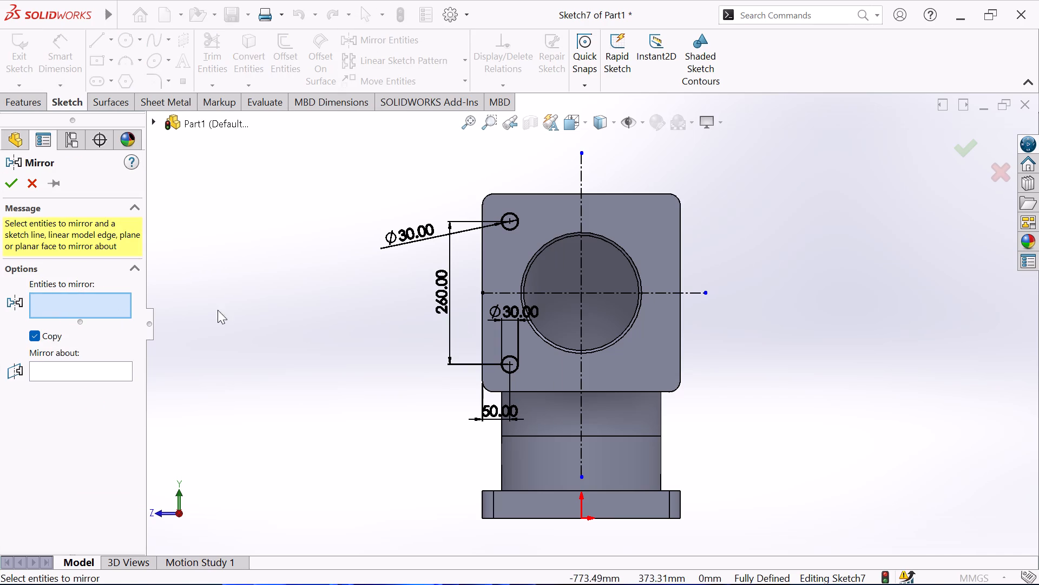
left_click(507, 229)
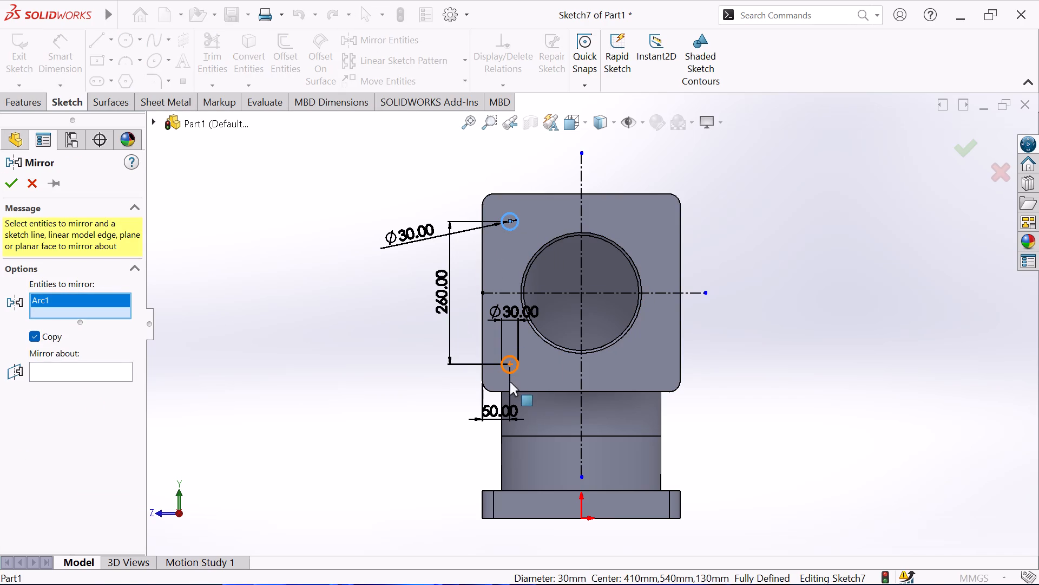
left_click(516, 367)
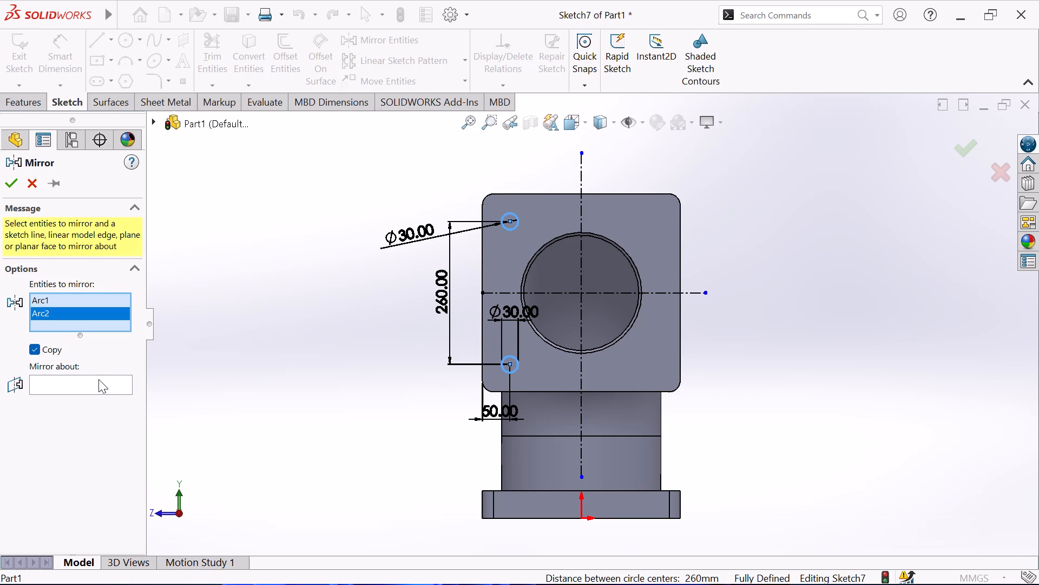
left_click(97, 380)
left_click(580, 413)
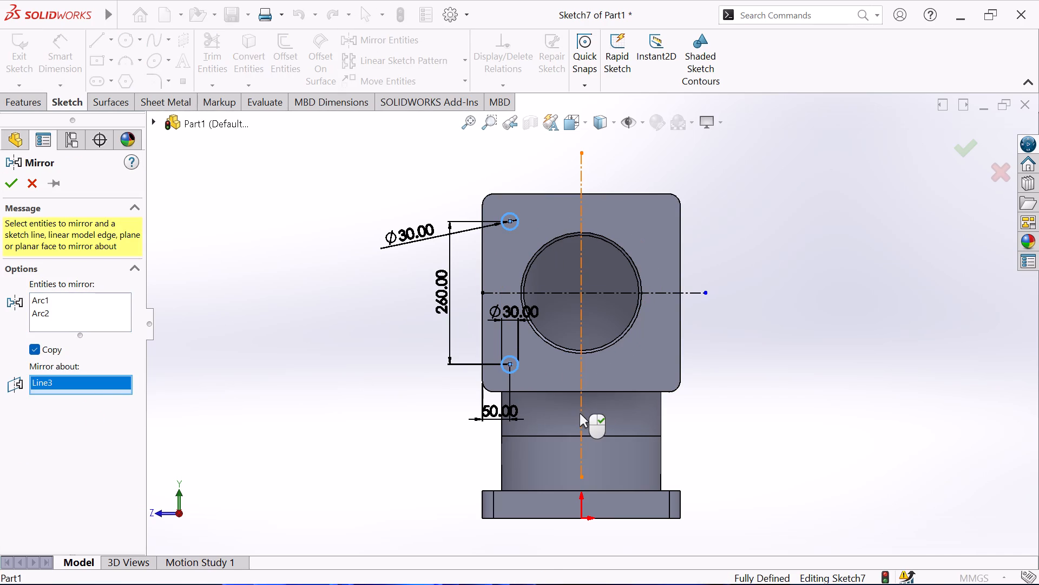
left_click(7, 186)
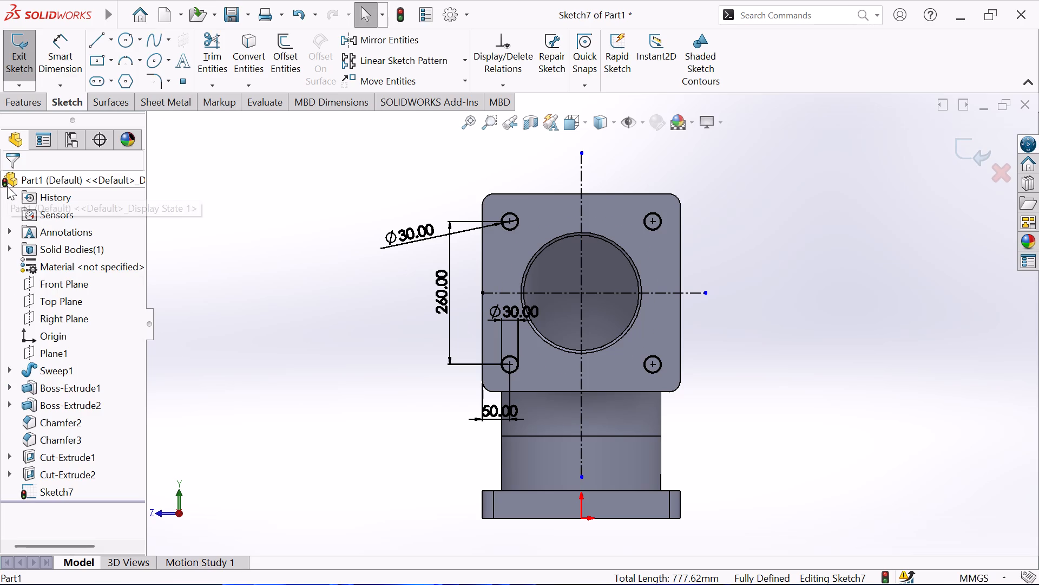
Cut-extrude the four 30 mm circles through the flange with a blind depth of 50 mm.
left_click(22, 106)
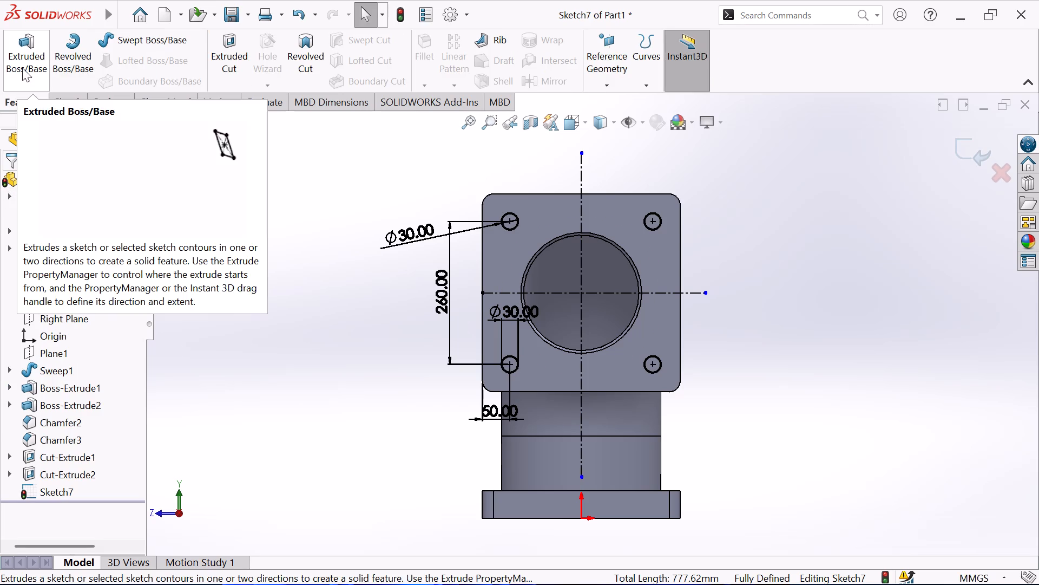
left_click(234, 49)
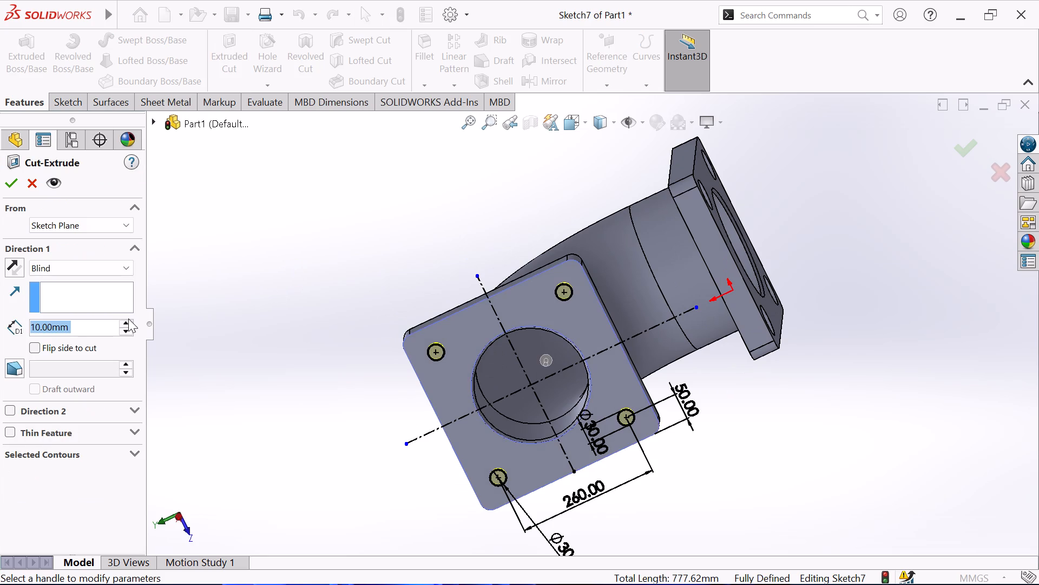
double_click(127, 318)
triple_click(127, 322)
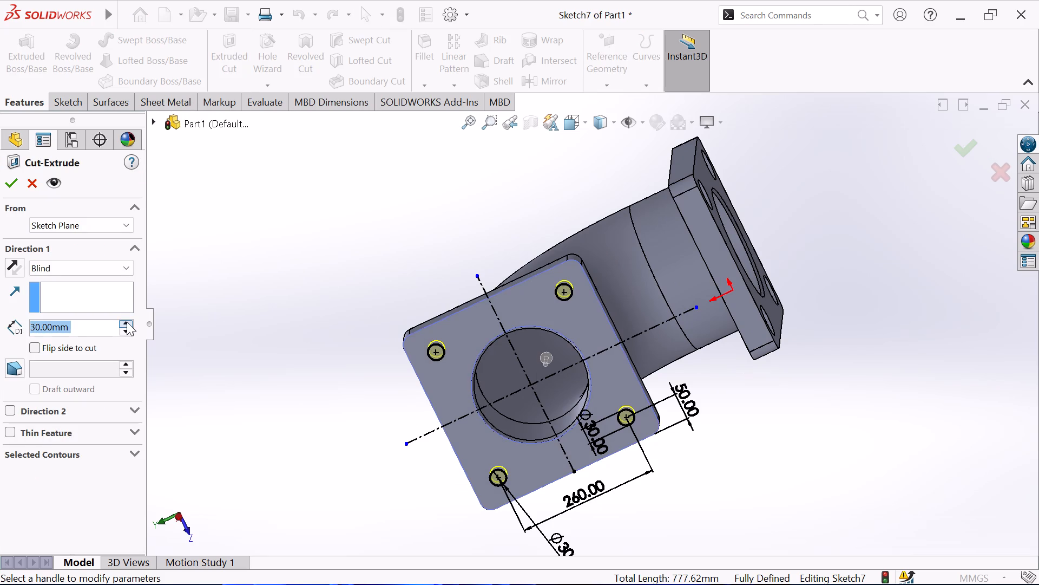
left_click(127, 322)
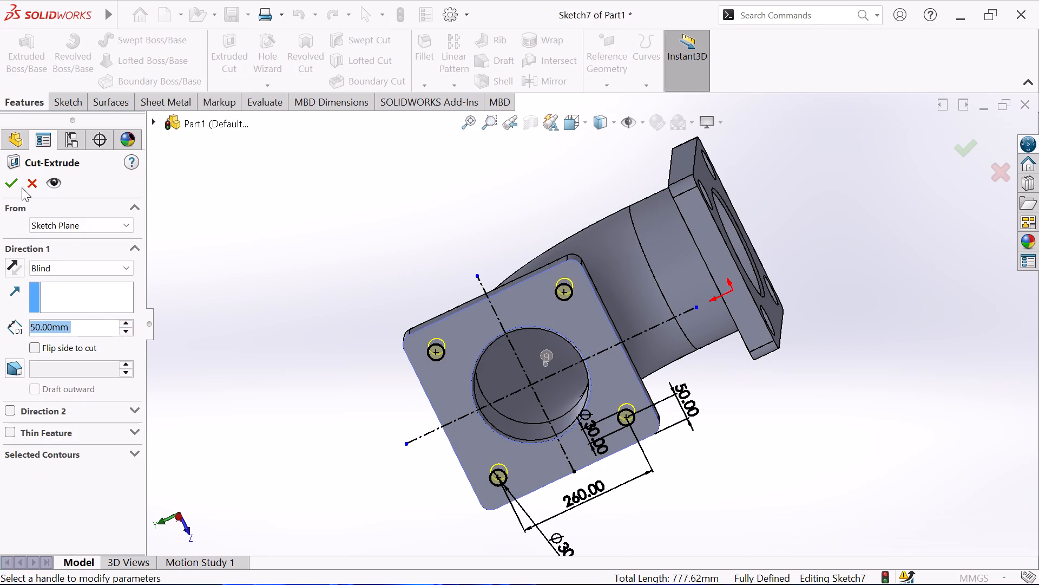
left_click(11, 183)
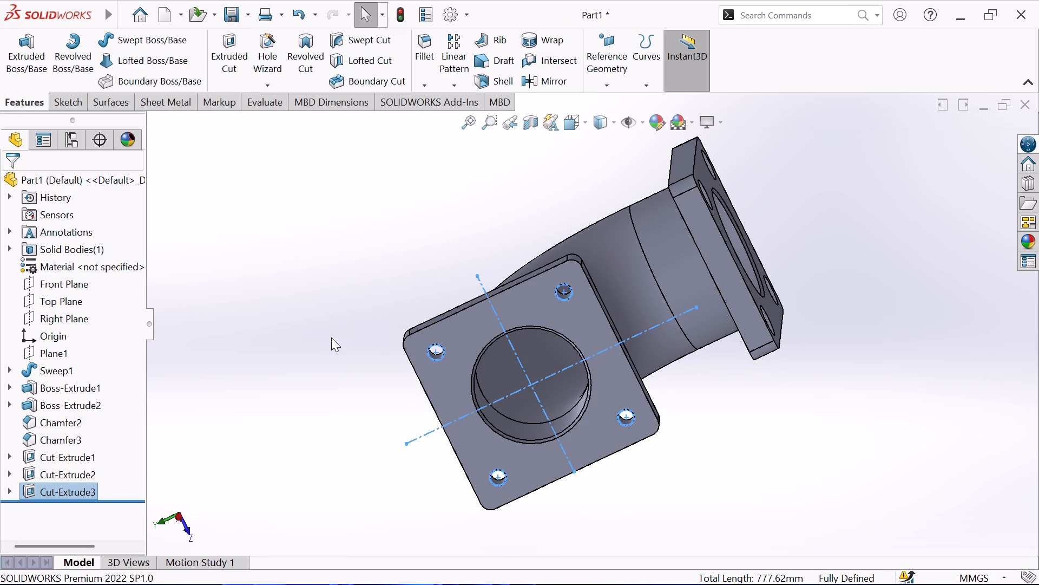
left_click(331, 337)
Start a new sketch on the outer face of the flange with the newly cut bolt holes.
left_click(446, 374)
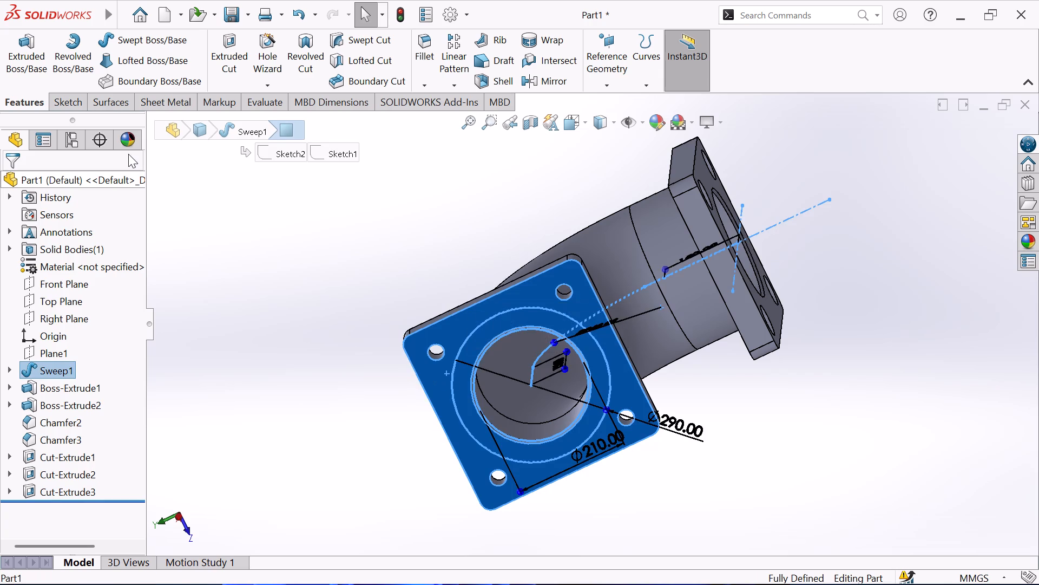
left_click(349, 337)
left_click(446, 327)
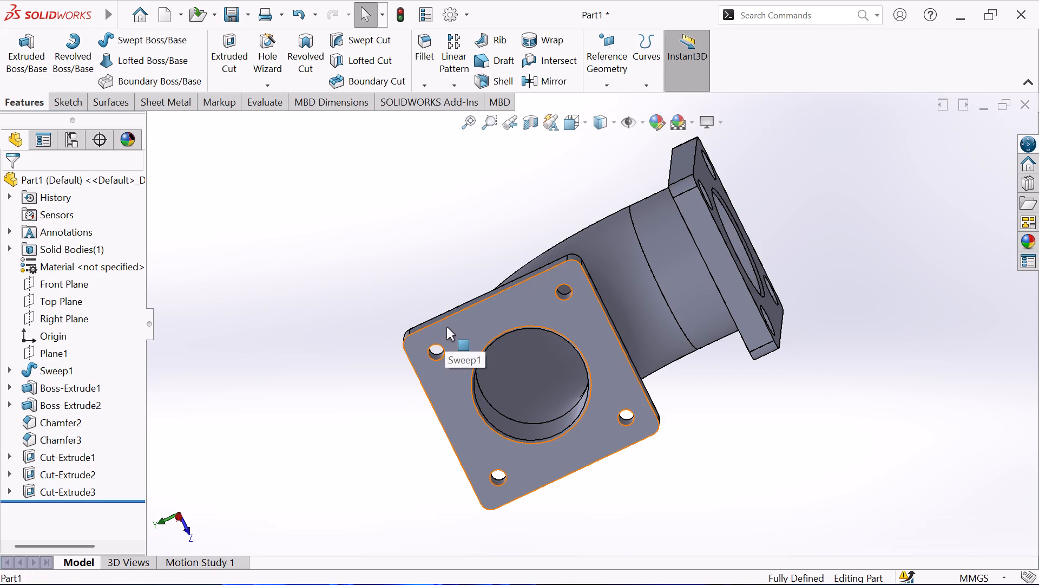
left_click(499, 292)
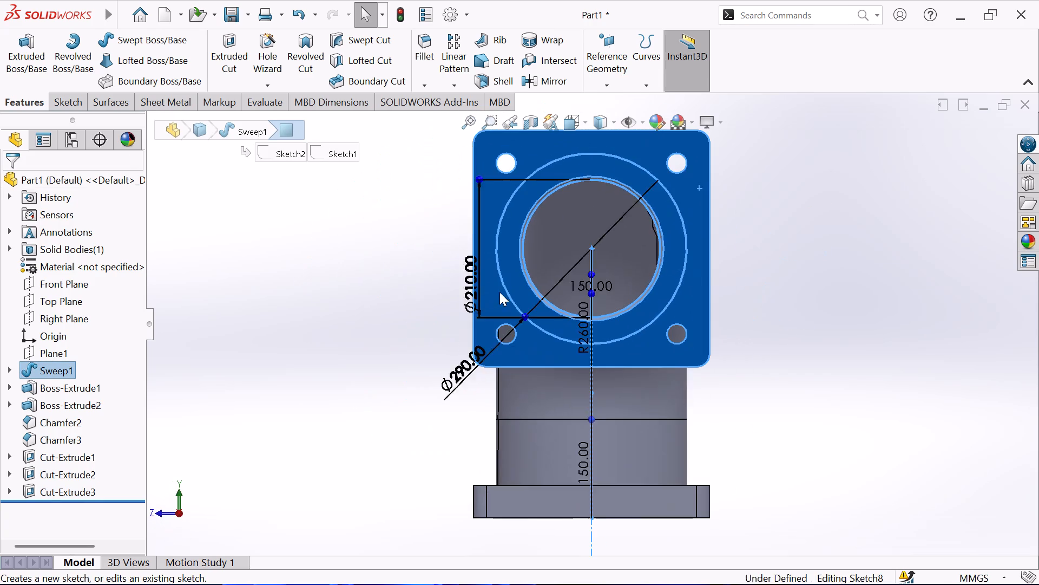
left_click(356, 304)
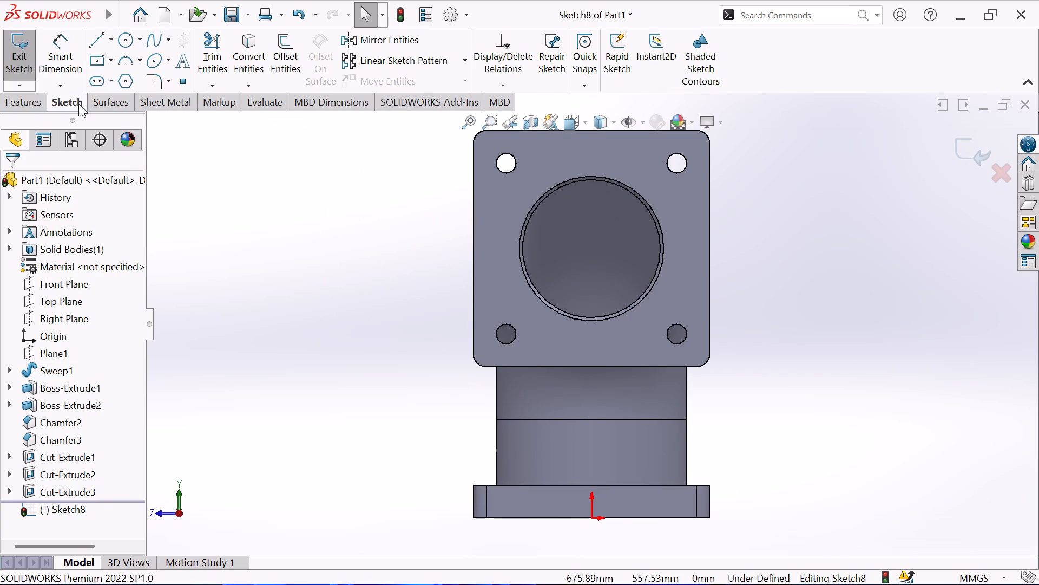
Sketch four circles centred on the flange's bolt holes, with radii of about 30, 34, 41 and 31 mm.
left_click(129, 43)
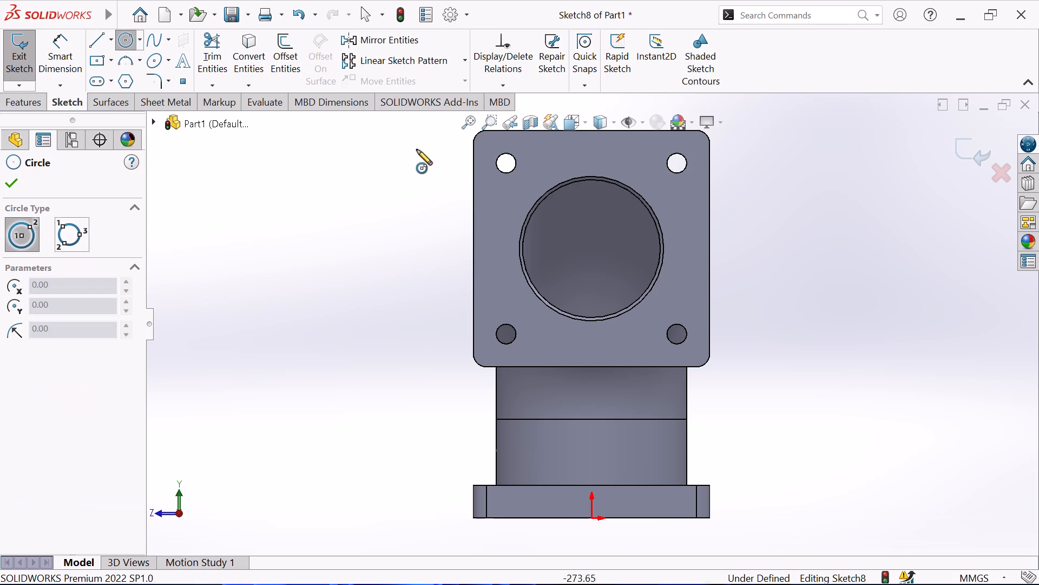
left_click(507, 162)
left_click(517, 147)
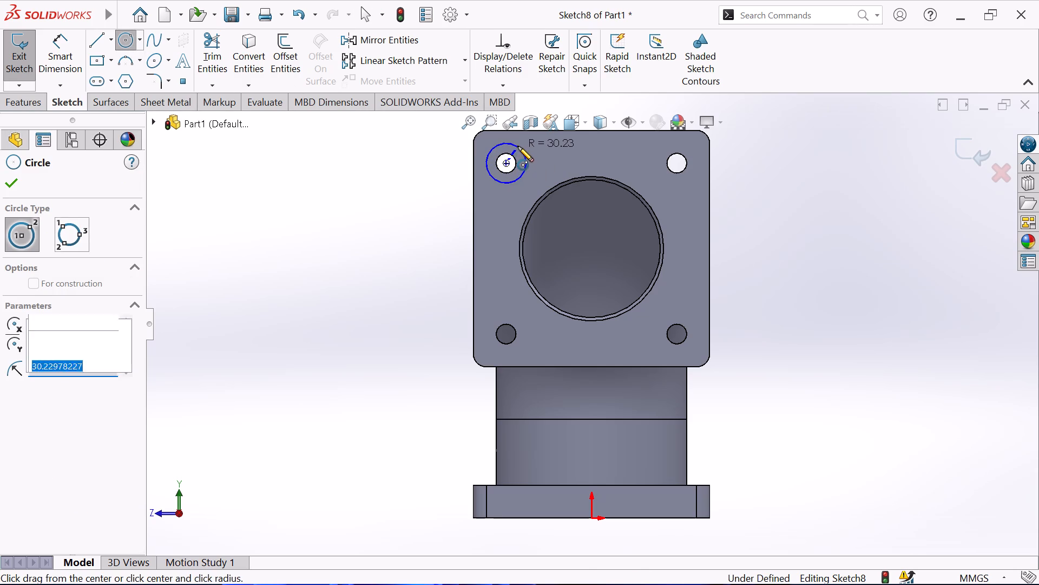
left_click(674, 162)
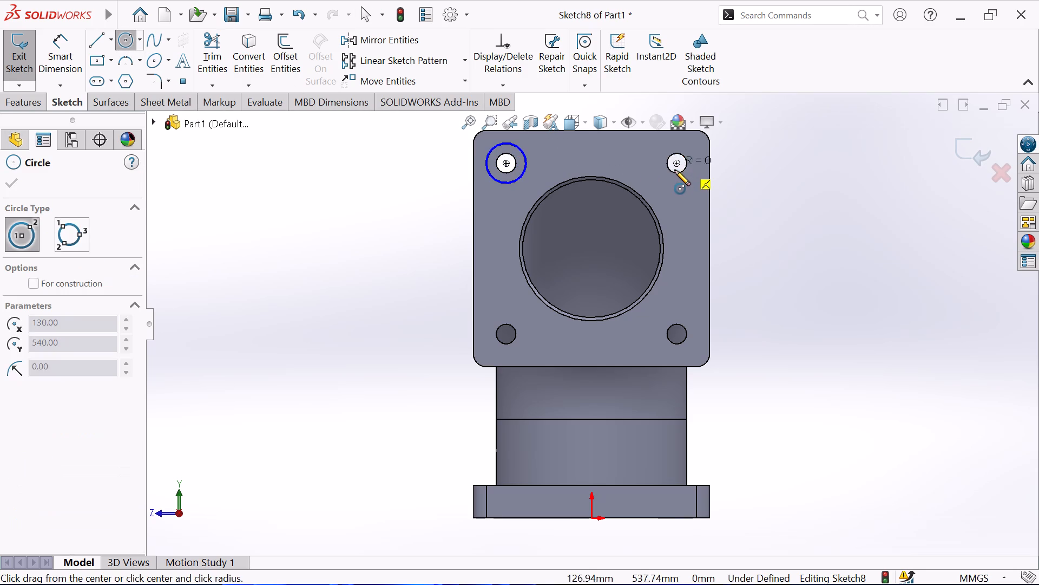
left_click(671, 185)
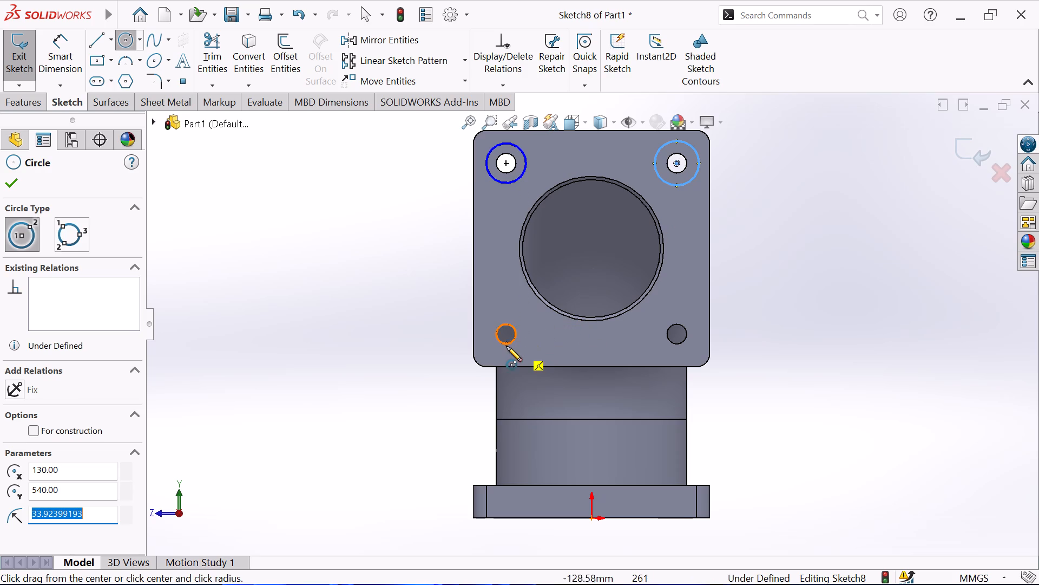
left_click(504, 335)
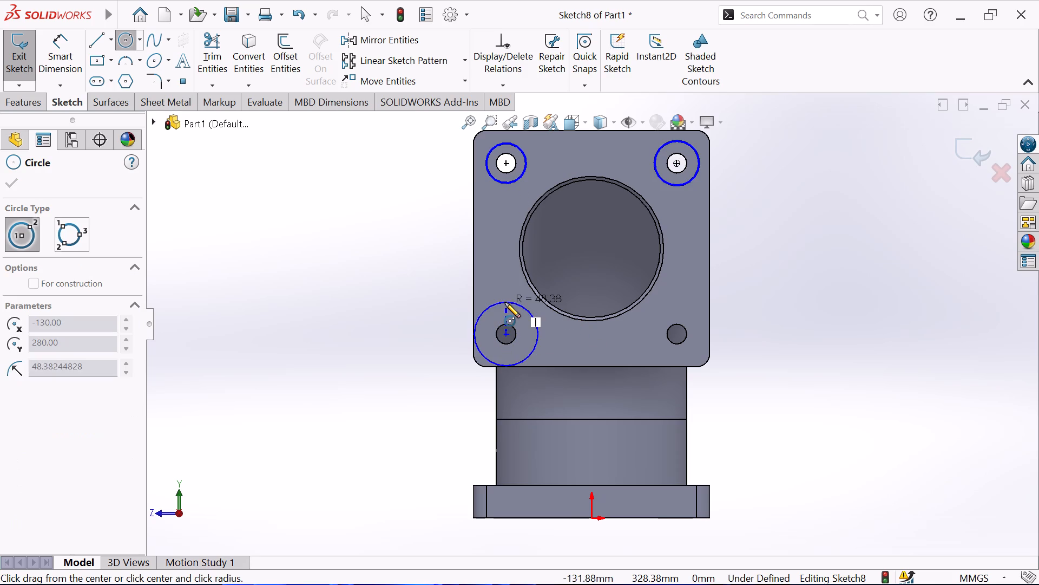
left_click(505, 307)
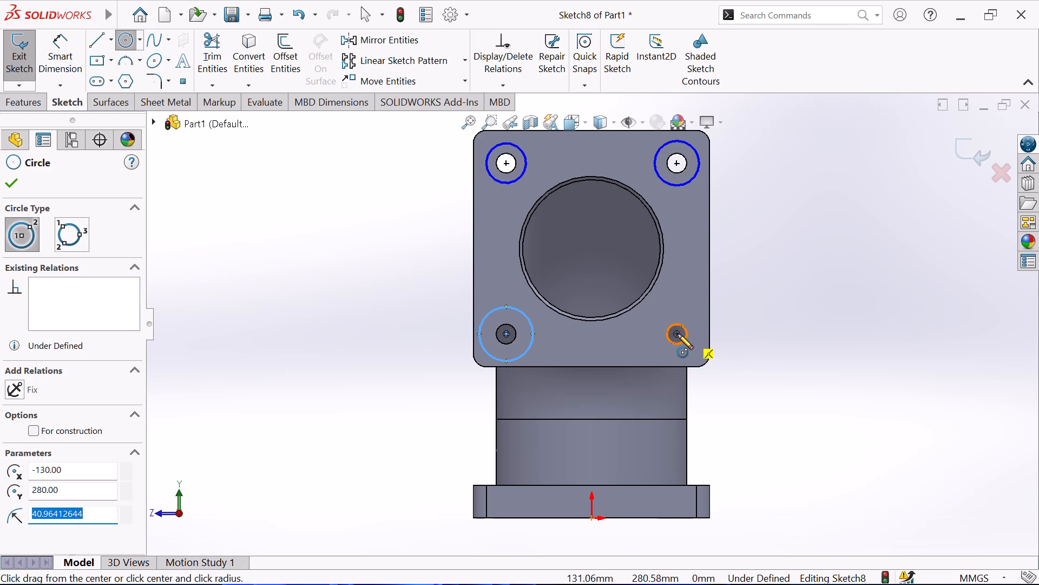
left_click(678, 334)
left_click(681, 314)
right_click(772, 318)
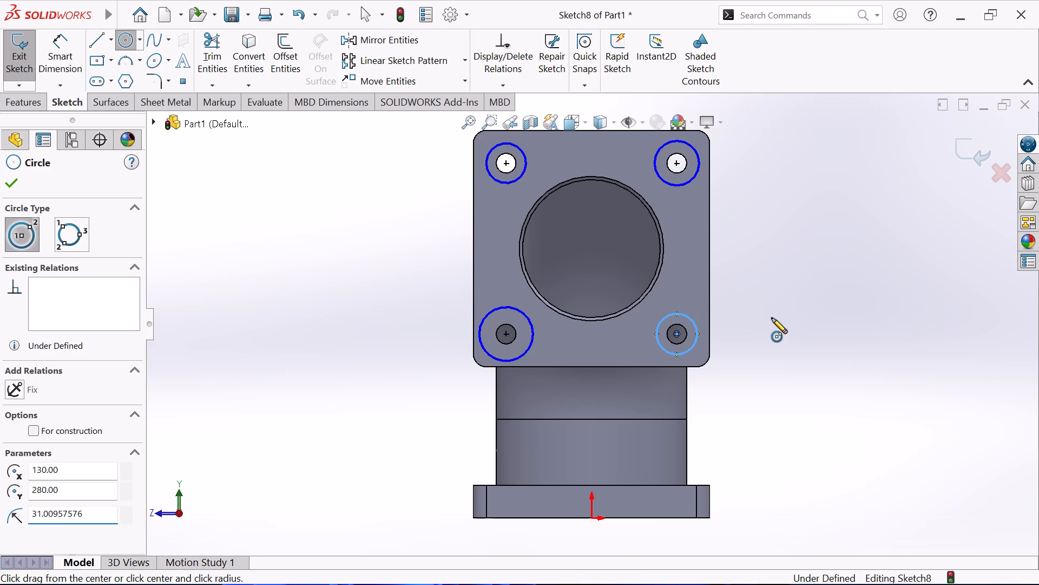
left_click(805, 331)
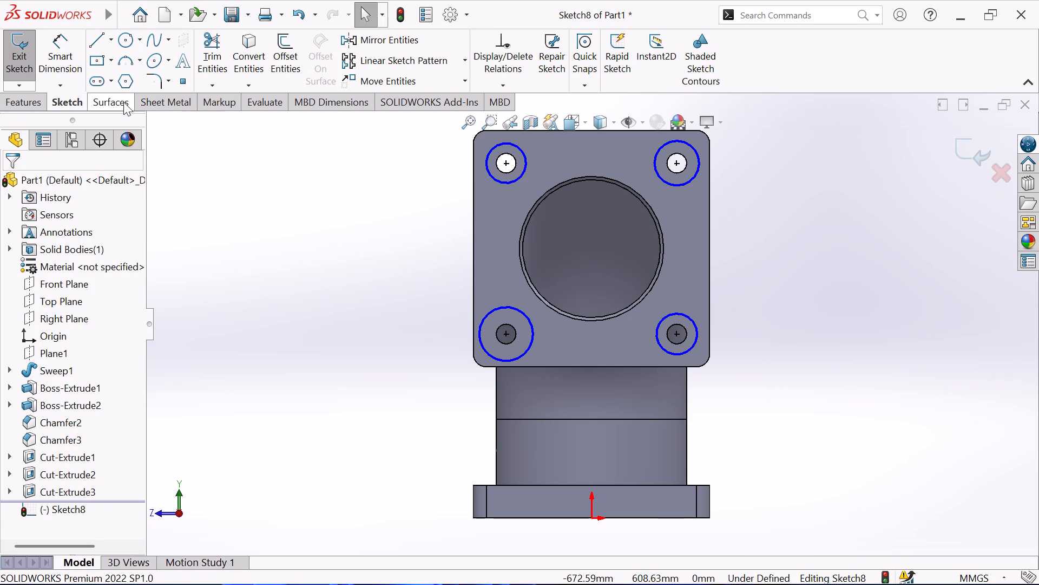
Dimension the diameter of the roughly 30 mm radius circle around the upper bolt hole as 60 mm.
left_click(55, 57)
left_click(515, 179)
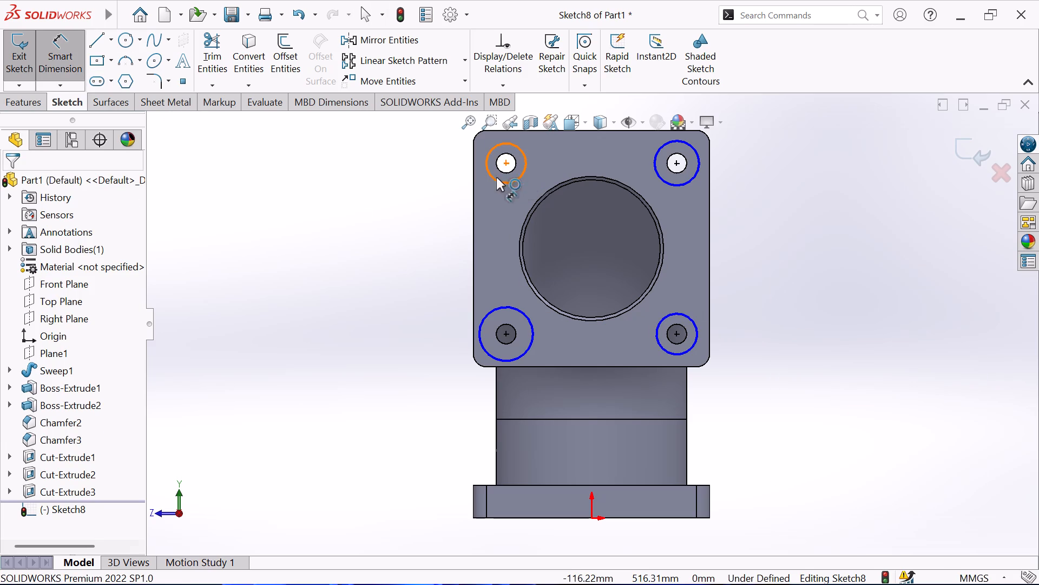
left_click(410, 173)
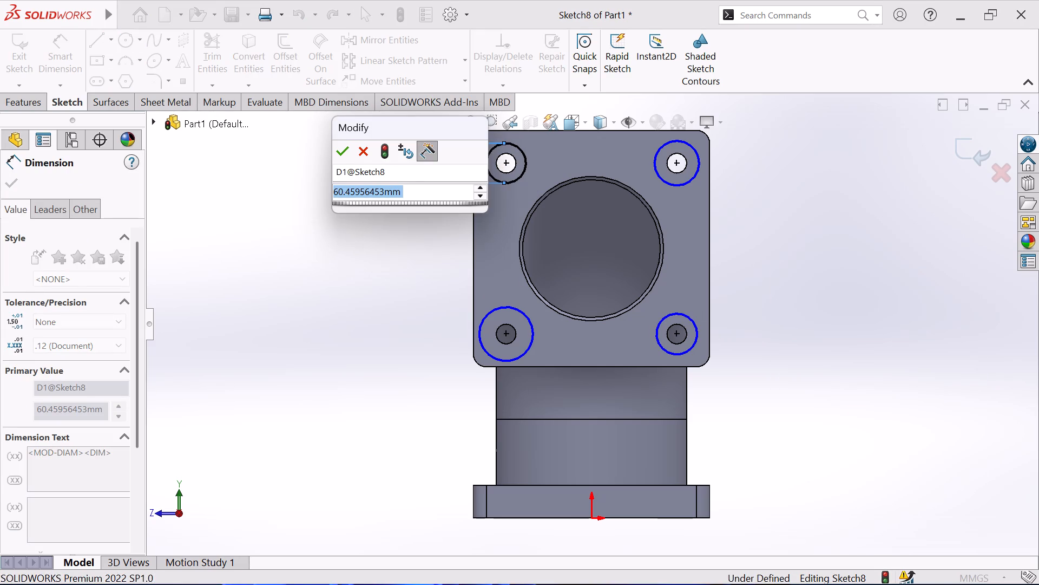
type("60")
key("Return")
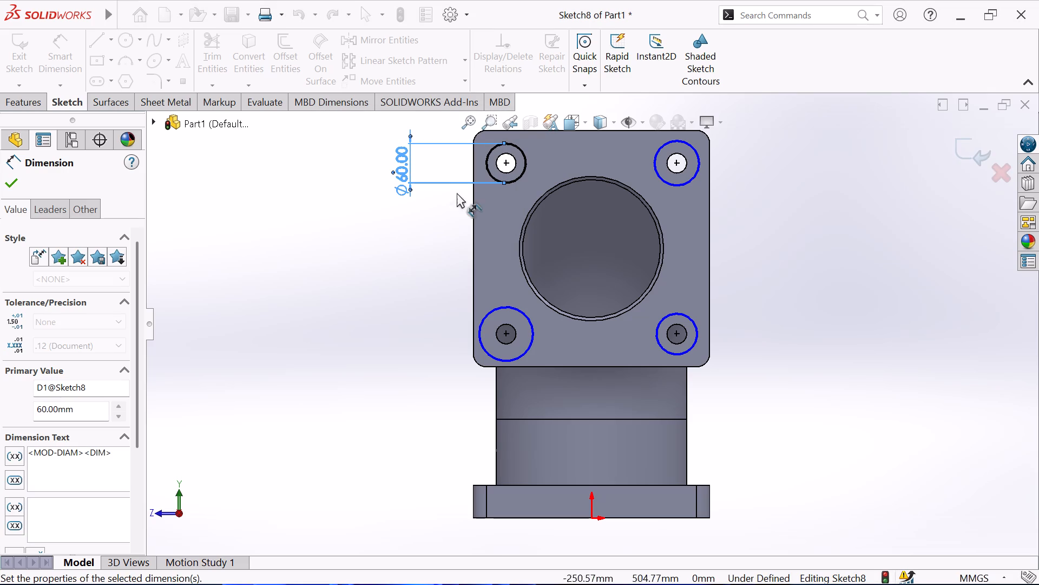
Dimension the diameters of the three remaining undimensioned circles around the flange's bolt holes as 60 mm each.
left_click(673, 186)
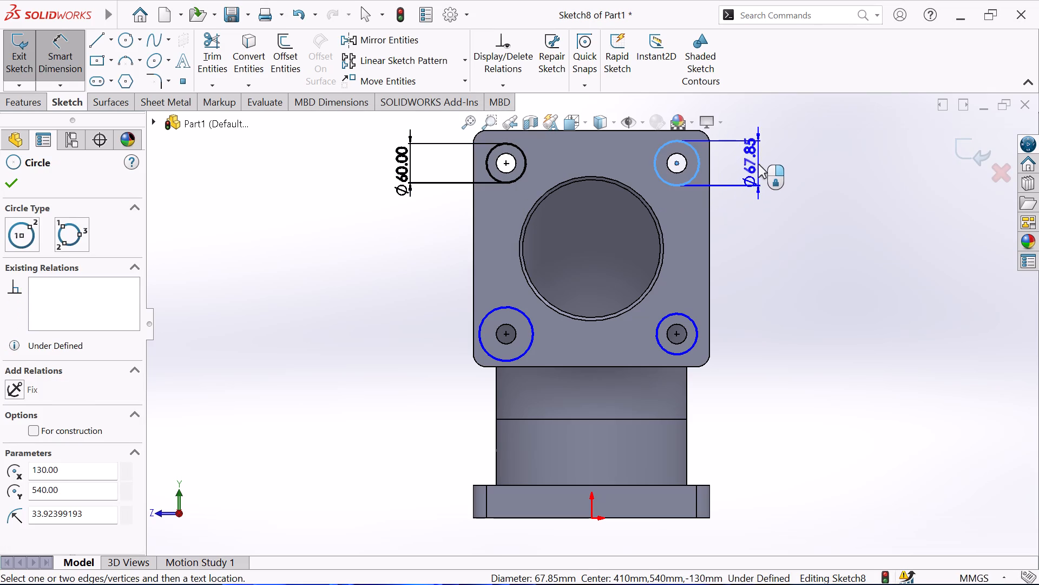
left_click(758, 164)
type("60")
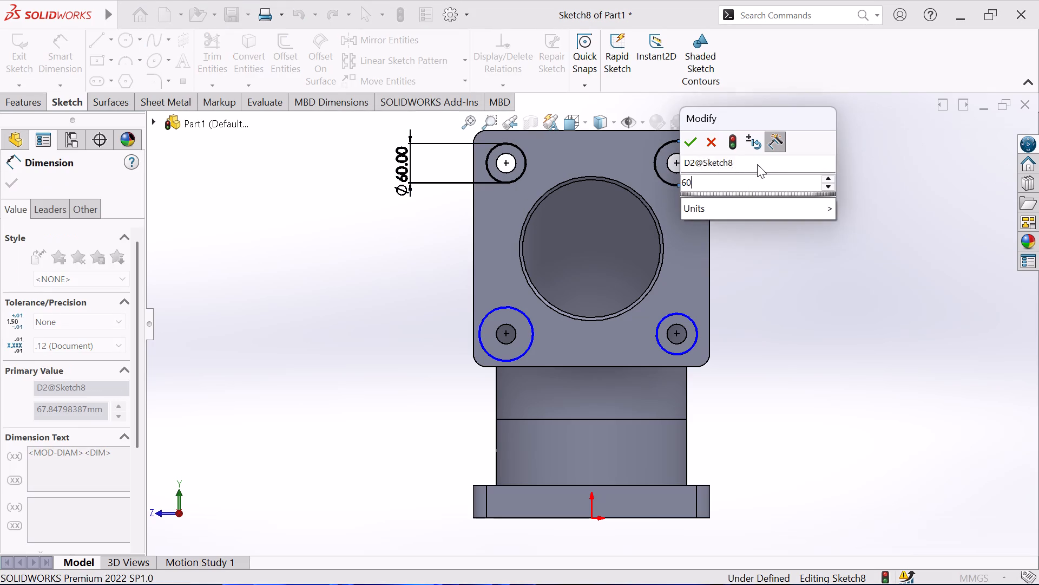
key("Return")
left_click(691, 319)
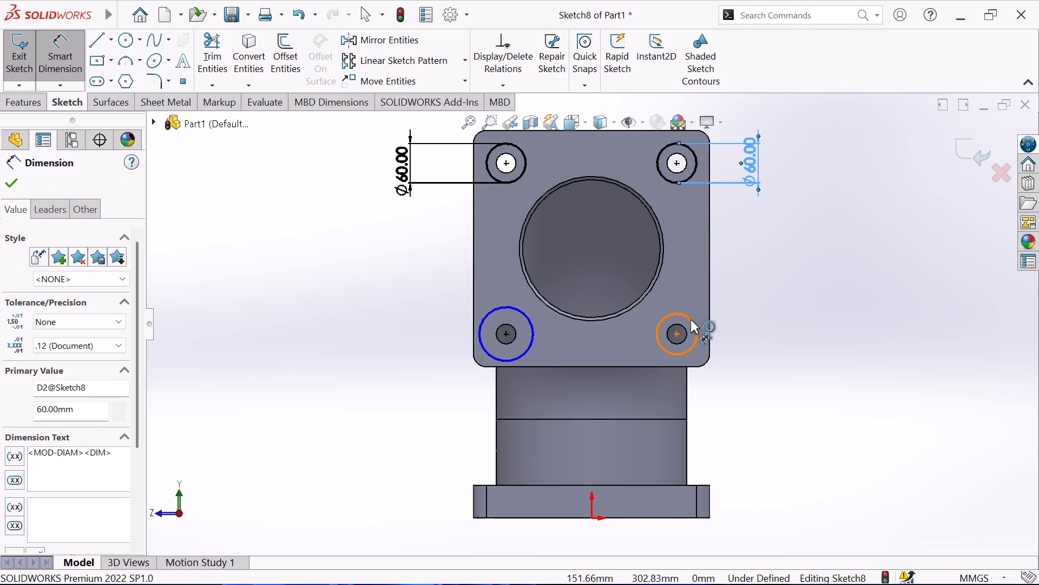
left_click(747, 330)
type("60")
key("Return")
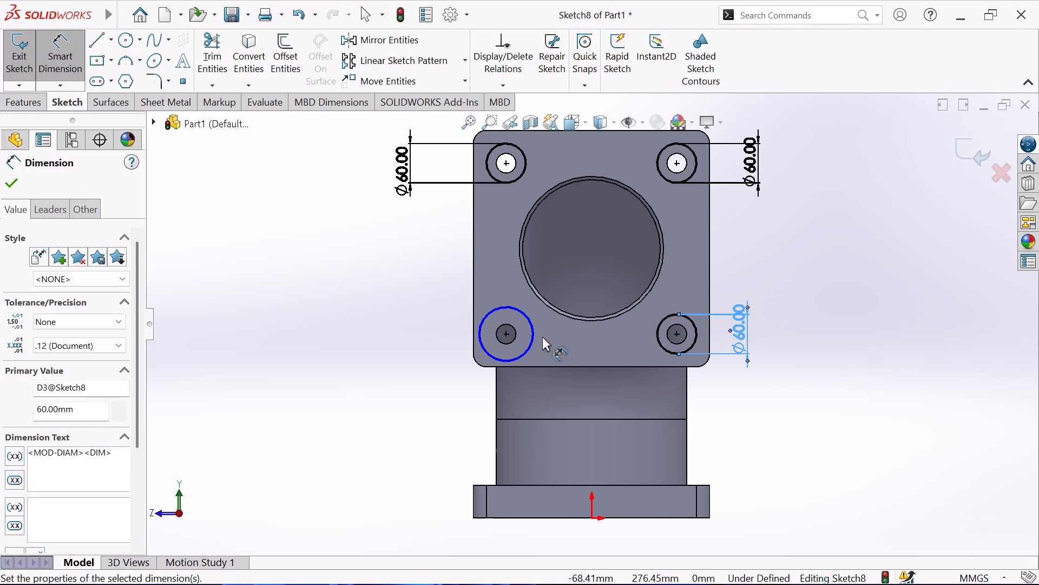
left_click(531, 340)
left_click(395, 331)
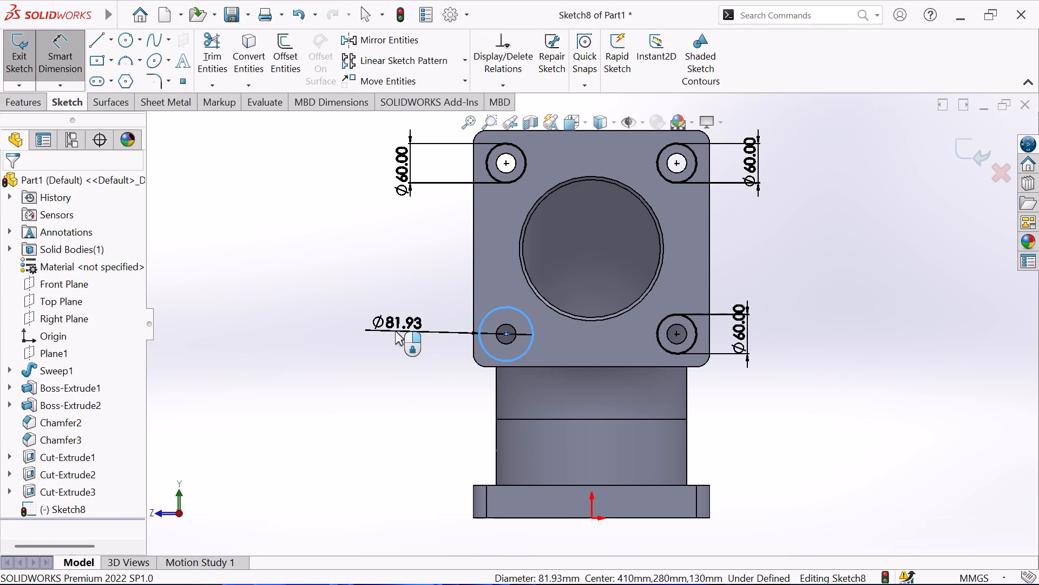
type("60")
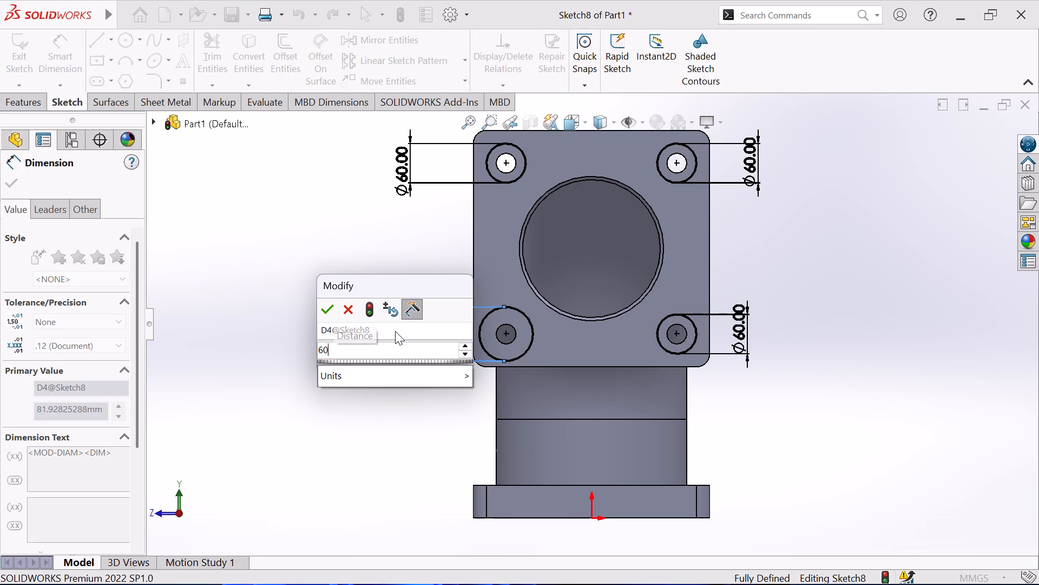
key("Return")
right_click(264, 313)
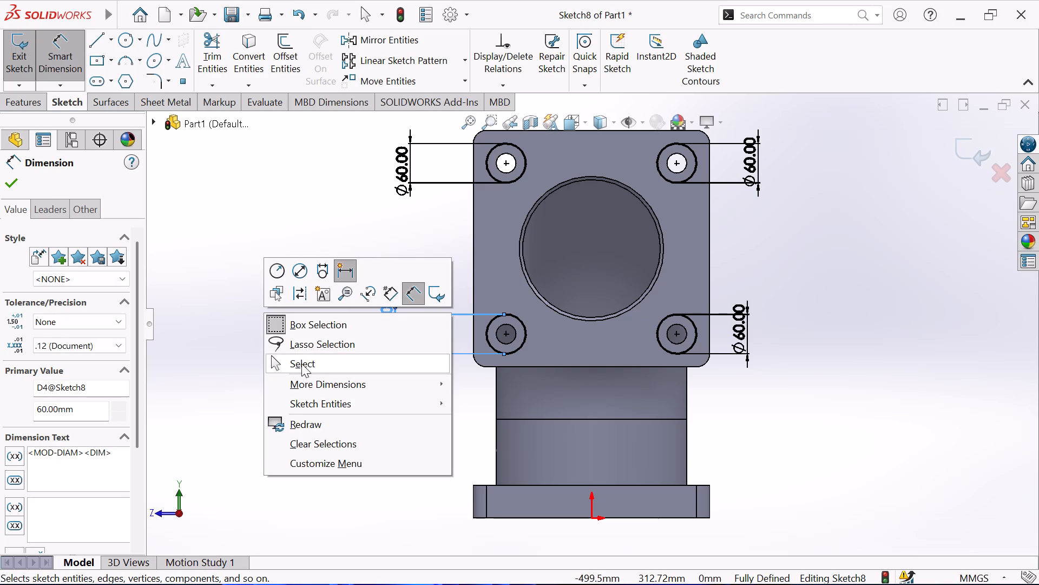
left_click(301, 364)
Cut-extrude the four 60 mm circles into the flange with a blind depth of 10 mm to counterbore the bolt holes.
middle_click_drag(297, 296, 342, 325)
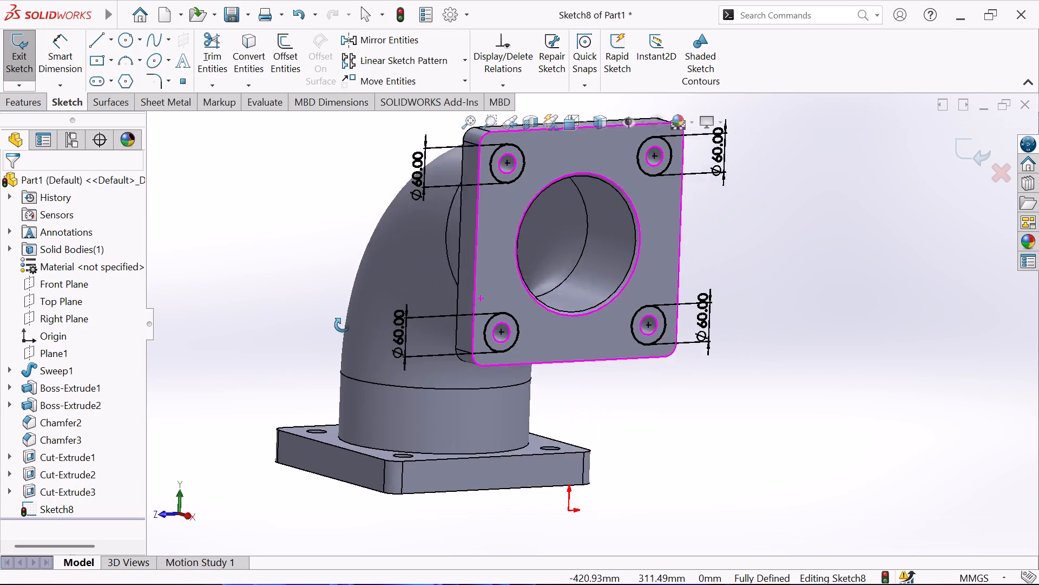
middle_click_drag(342, 325, 364, 337)
left_click(30, 105)
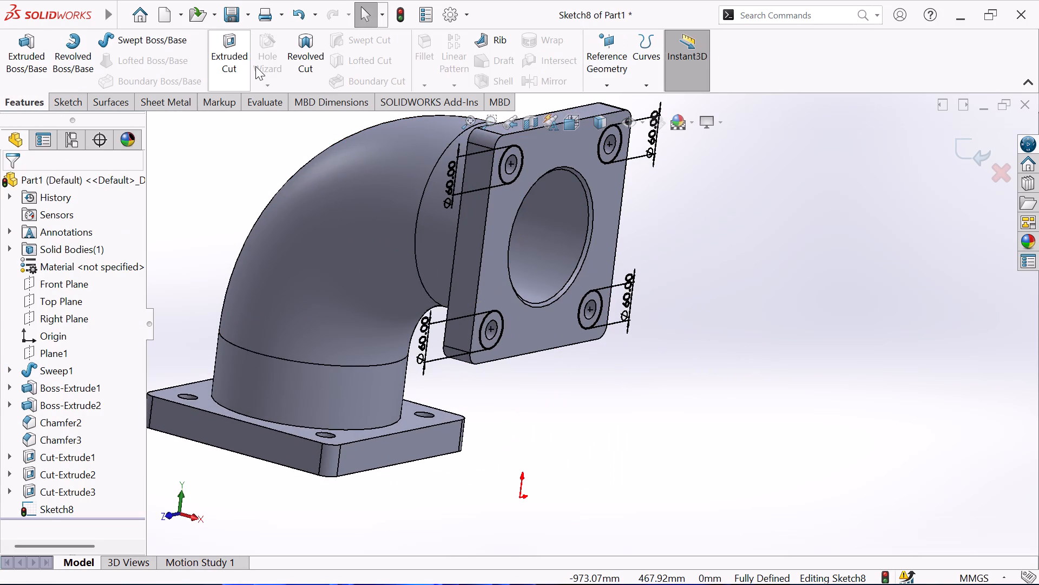
left_click(221, 52)
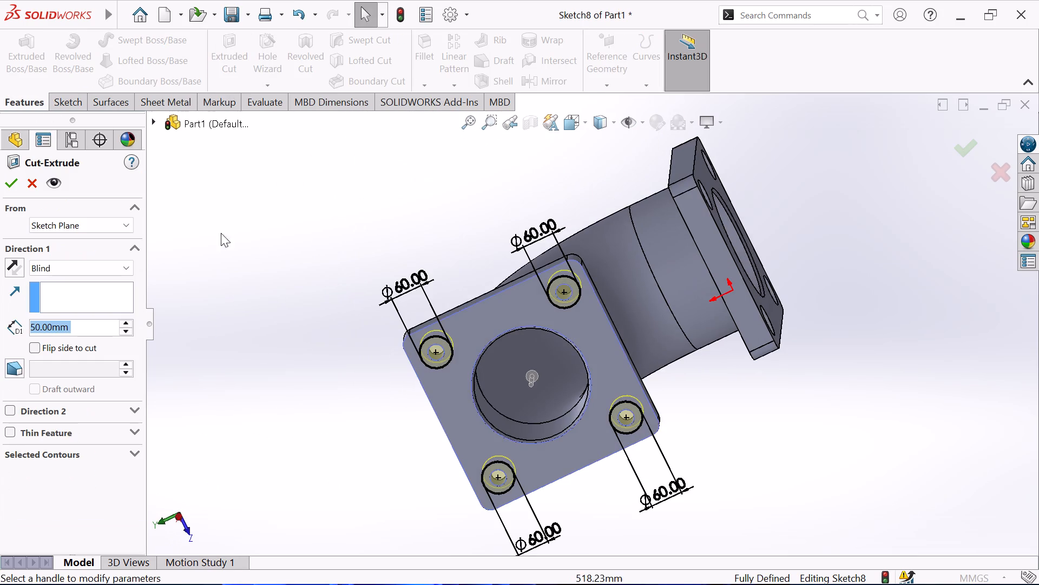
left_click(127, 335)
left_click(127, 335)
left_click(127, 335)
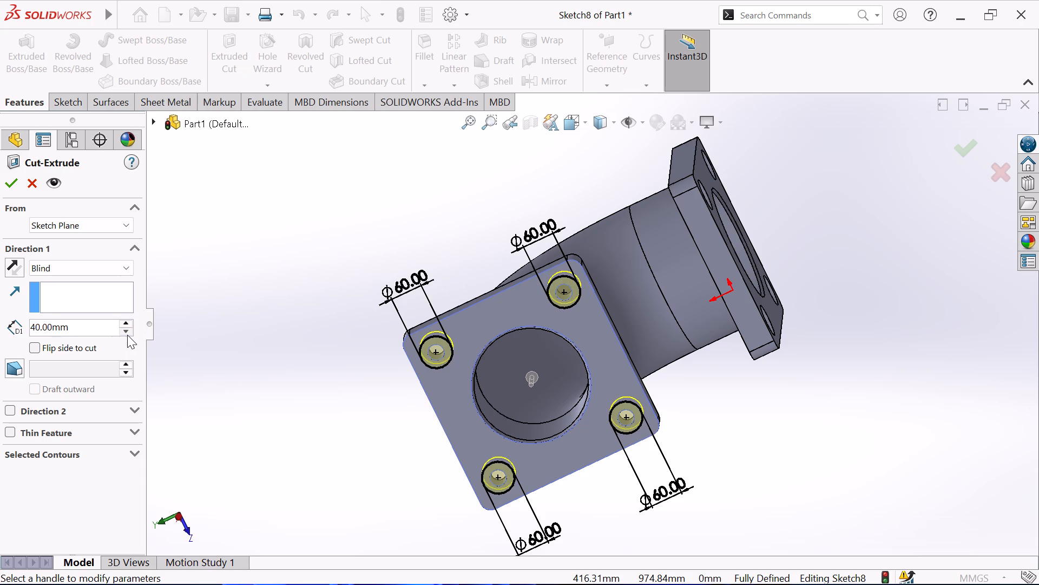
left_click(127, 335)
left_click(8, 184)
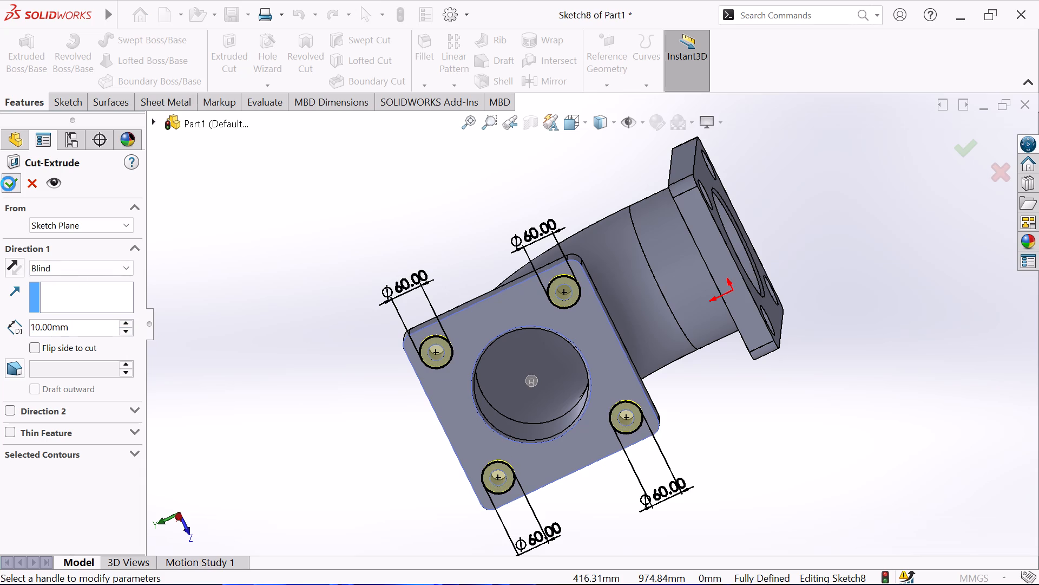
left_click(262, 329)
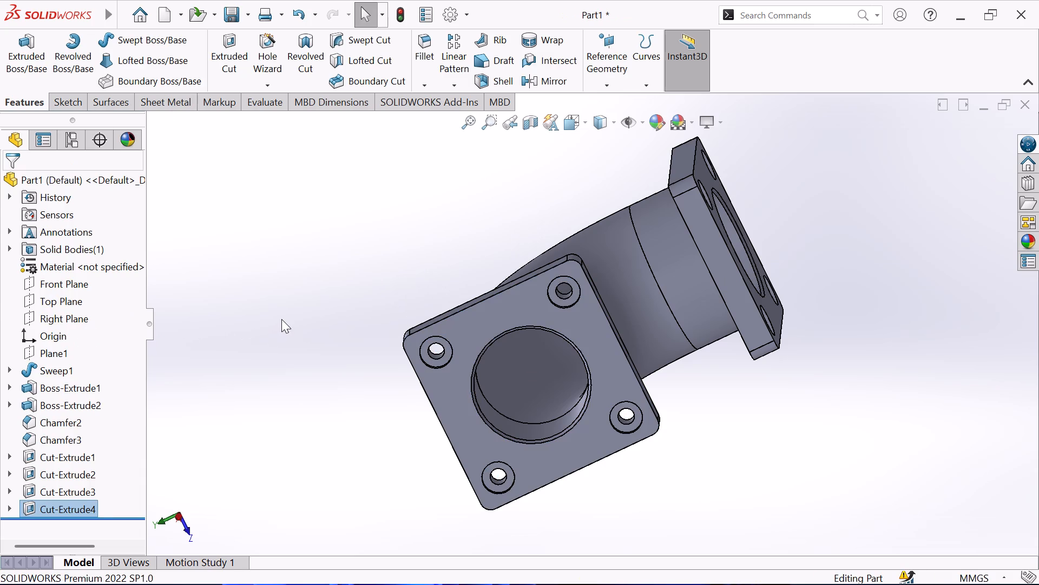
Examine the elbow from several sides, checking the bend, both flanges and their counterbored bolt holes.
middle_click_drag(282, 318, 369, 219)
scroll(399, 323, "up", 1)
middle_click(399, 323)
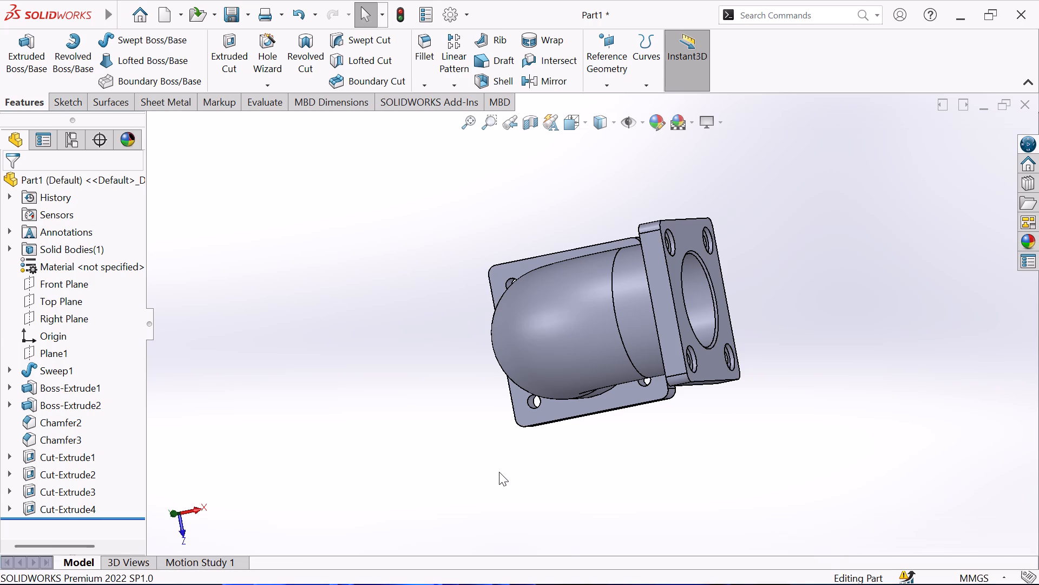
scroll(500, 466, "up", 1)
middle_click_drag(440, 376, 440, 199)
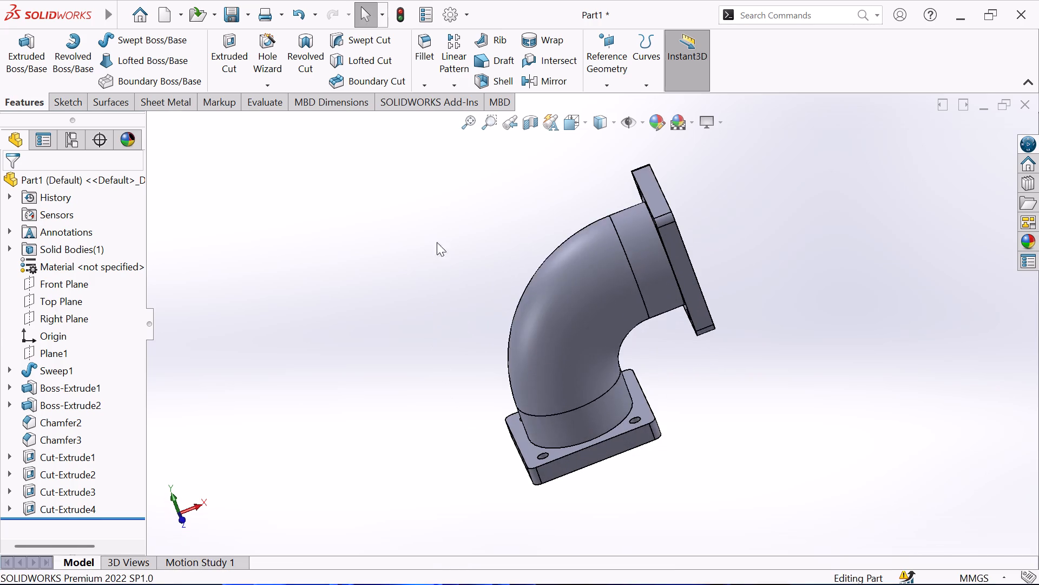
middle_click_drag(730, 367, 492, 389)
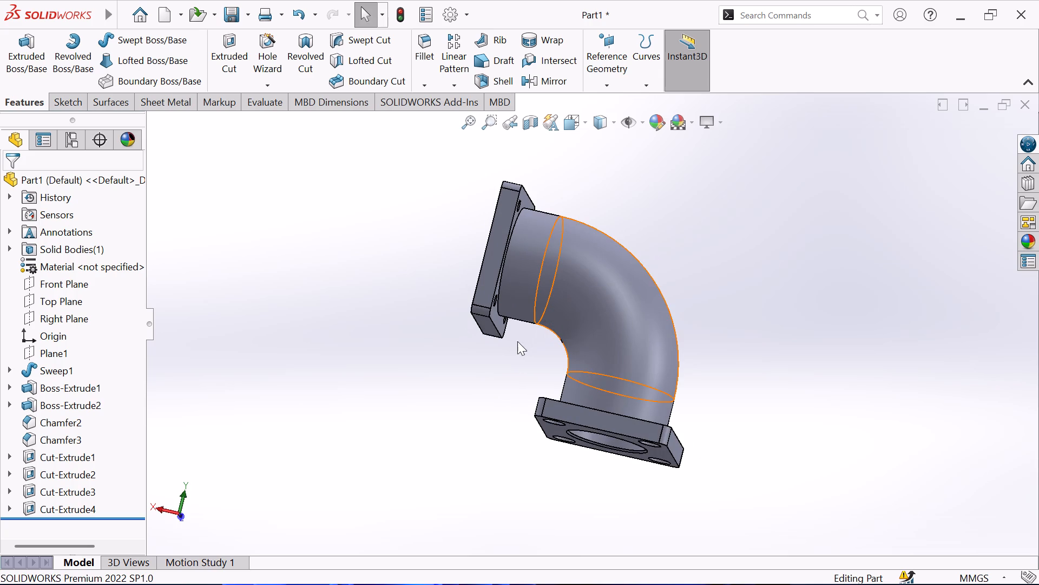
scroll(518, 336, "up", 1)
middle_click_drag(684, 286, 813, 408)
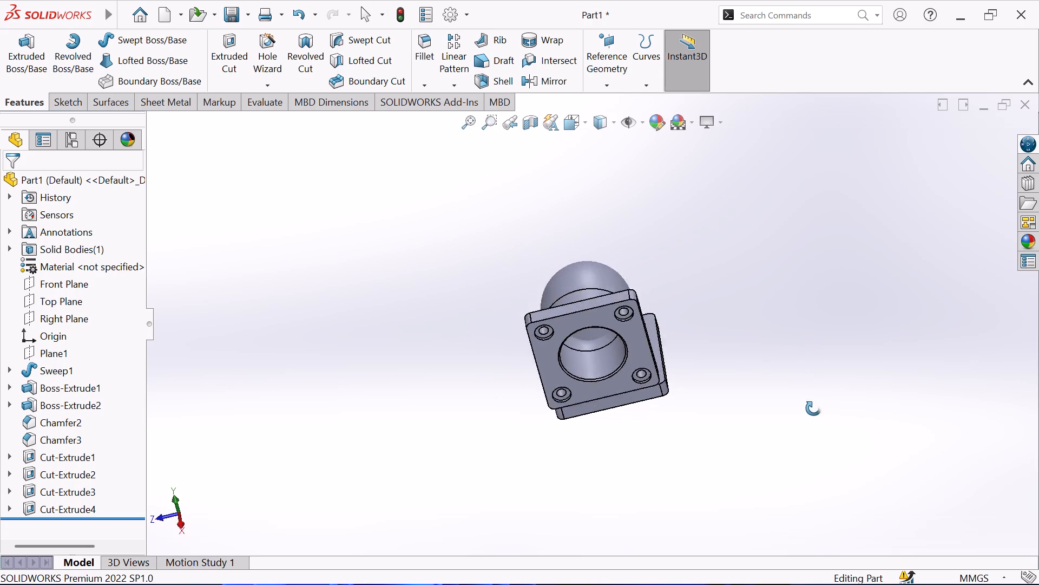
middle_click_drag(813, 408, 466, 468)
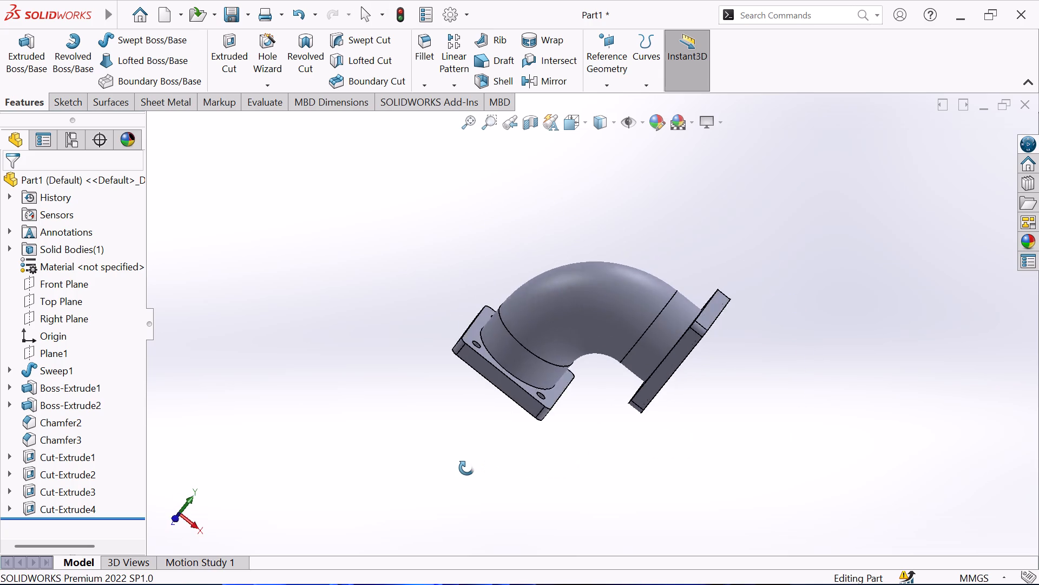
middle_click_drag(466, 468, 460, 467)
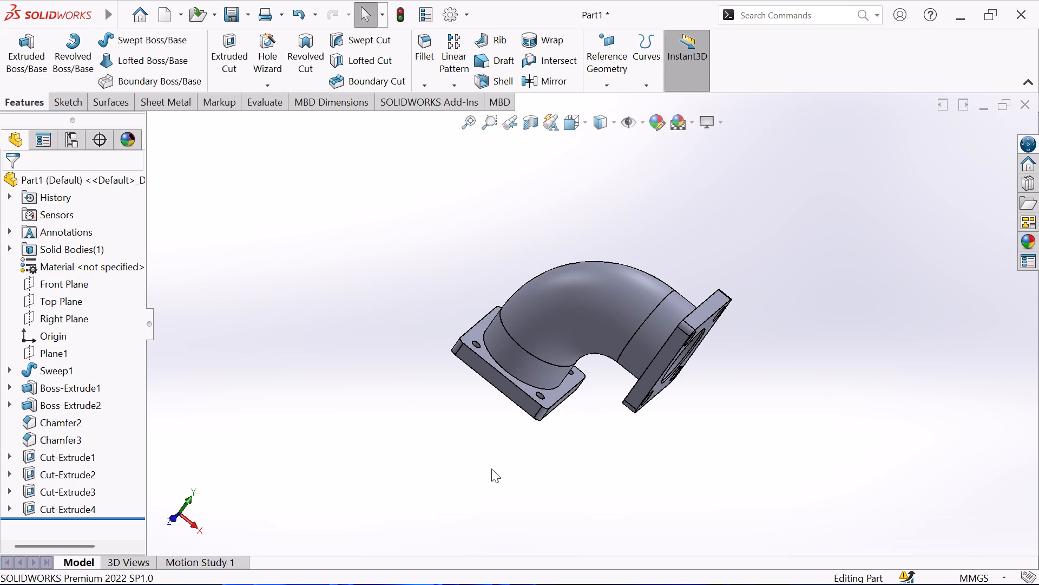
Preview section views of the elbow on the Front, Top and Right planes to examine its hollow interior.
key("ctrl+8")
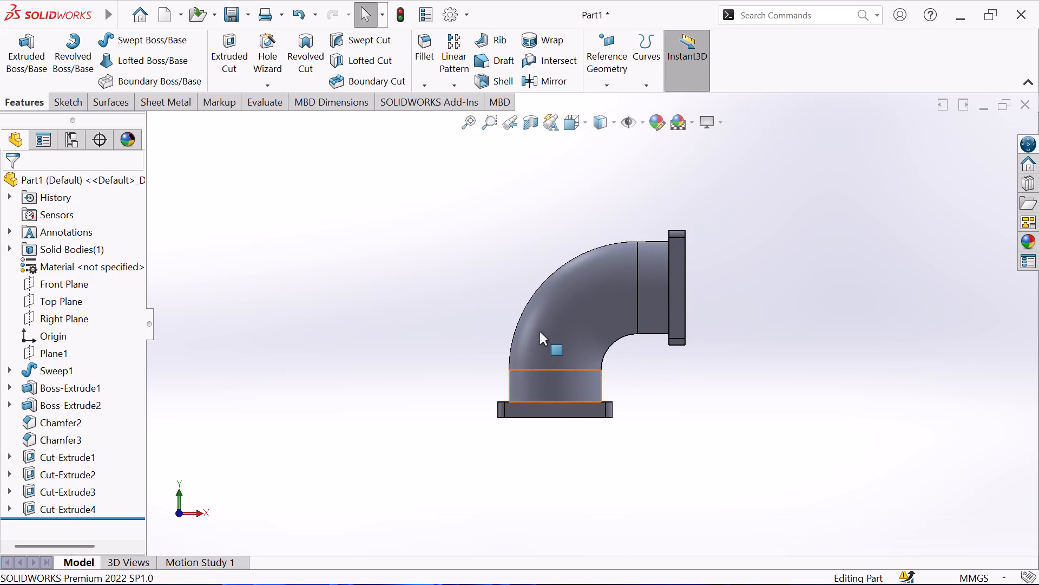
left_click(529, 126)
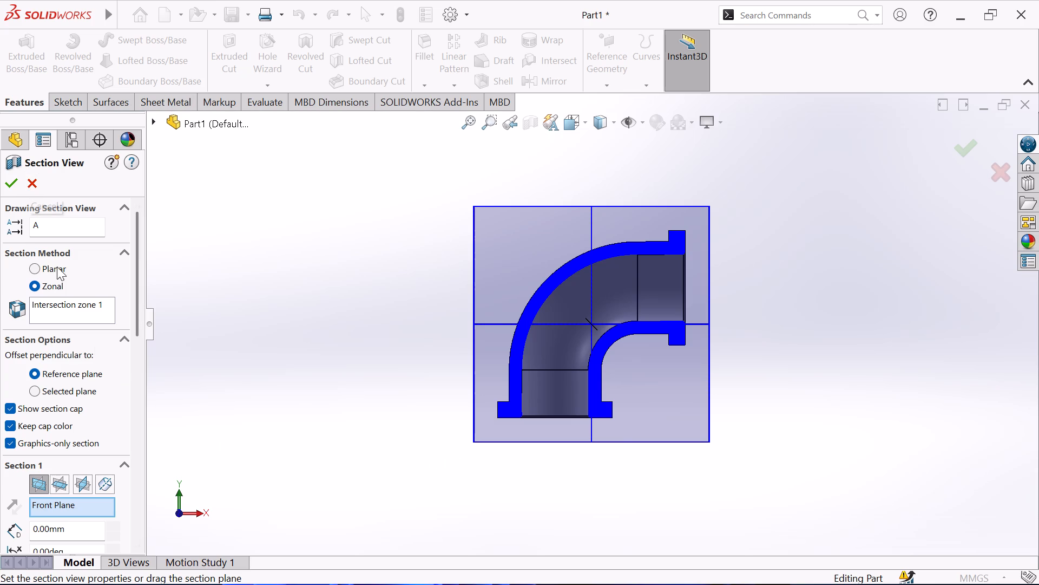
left_click(59, 481)
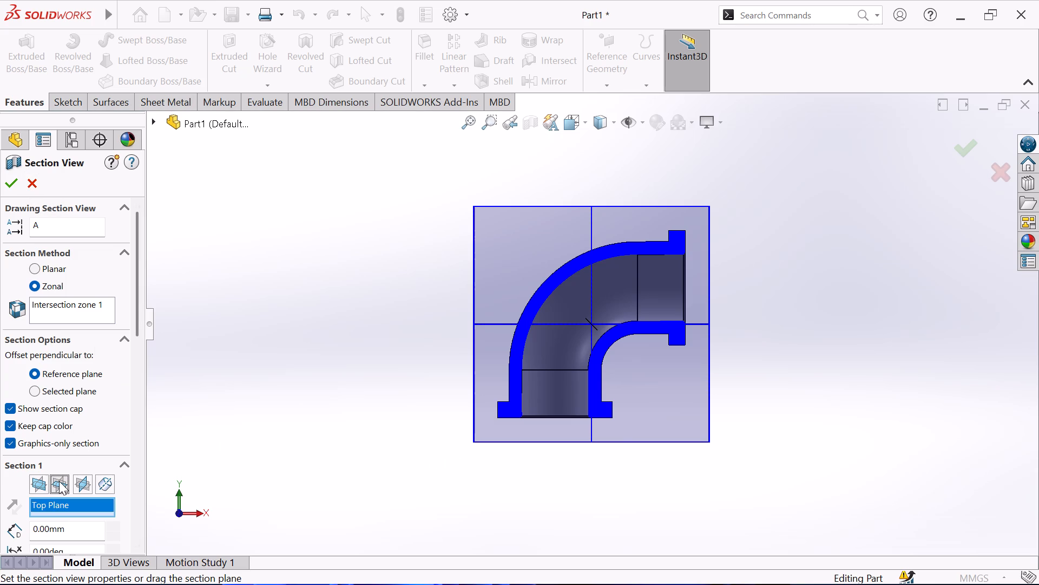
left_click(94, 483)
left_click(82, 483)
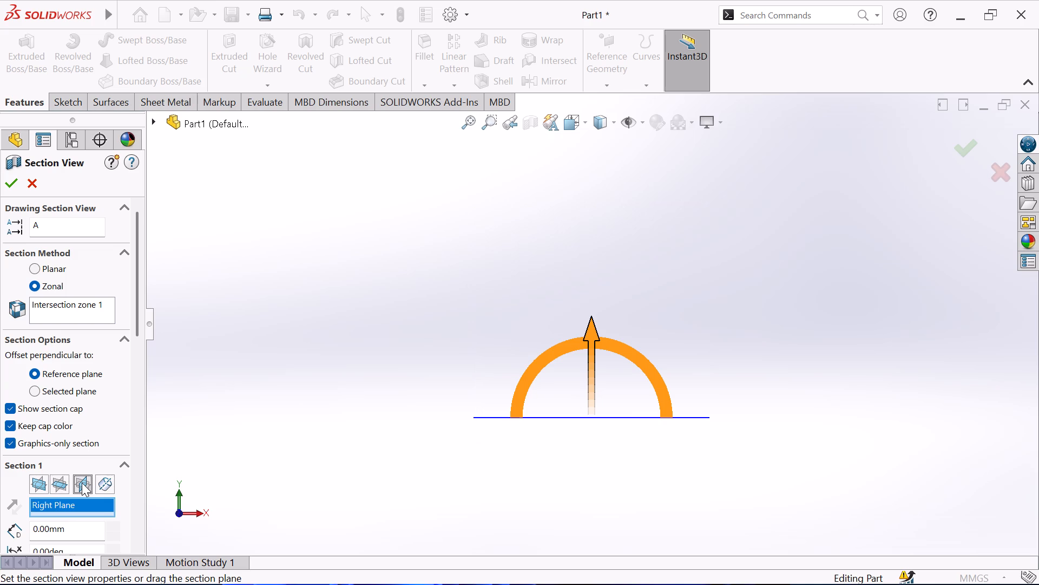
middle_click_drag(275, 439, 344, 434)
left_click(43, 487)
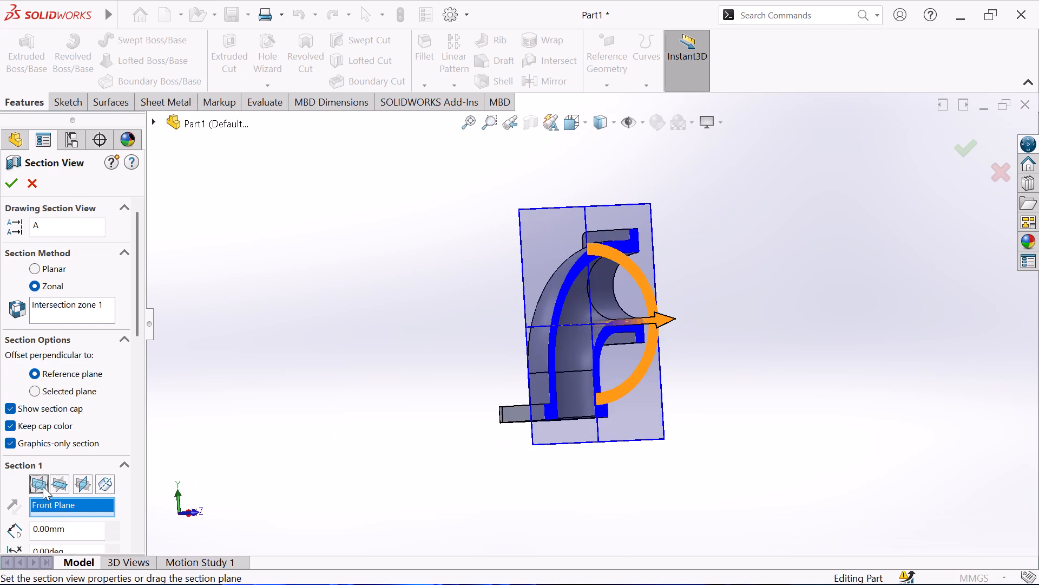
middle_click_drag(261, 424, 182, 446)
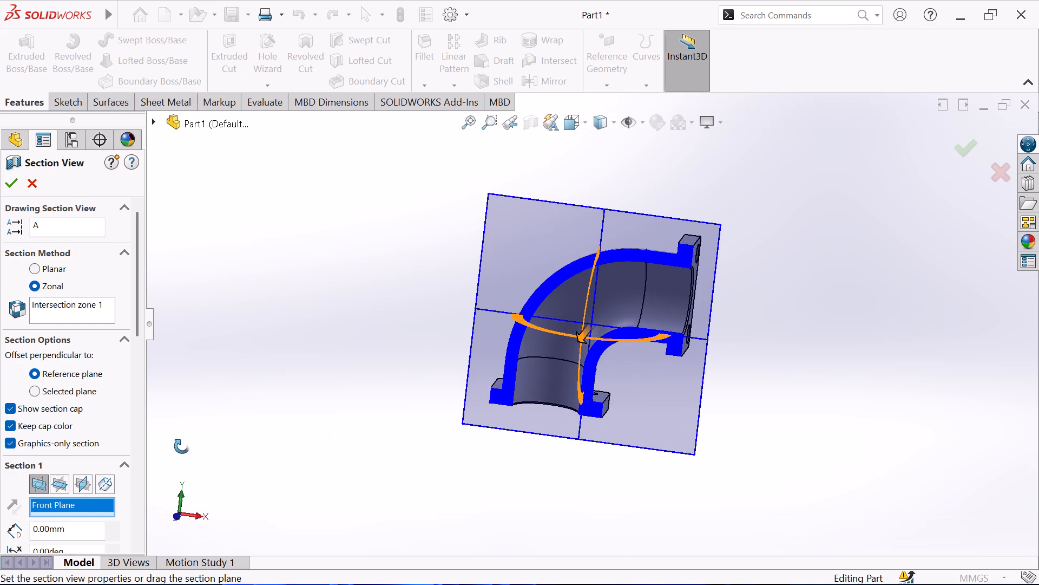
middle_click_drag(182, 446, 200, 420)
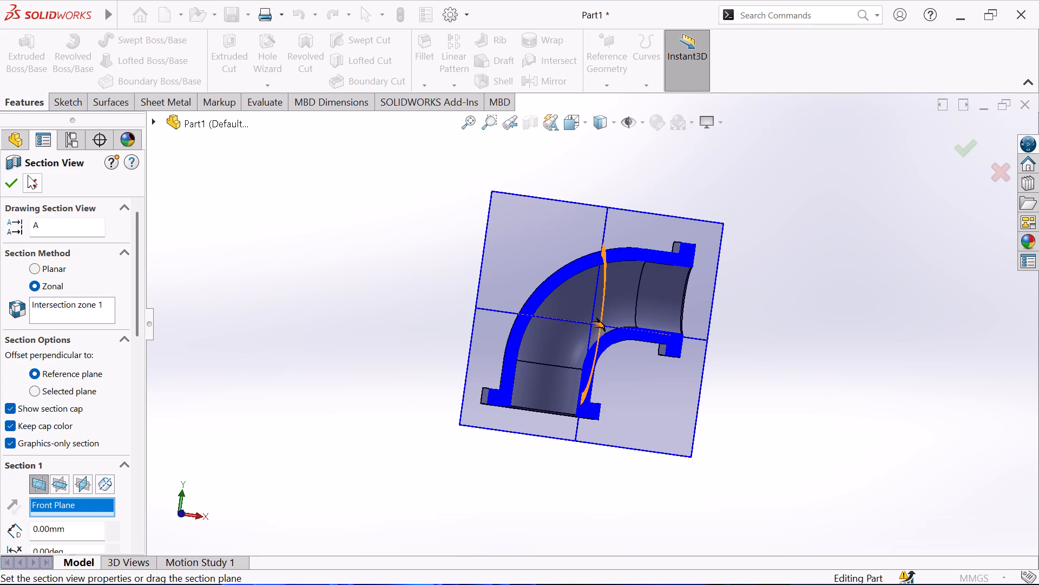
left_click(27, 180)
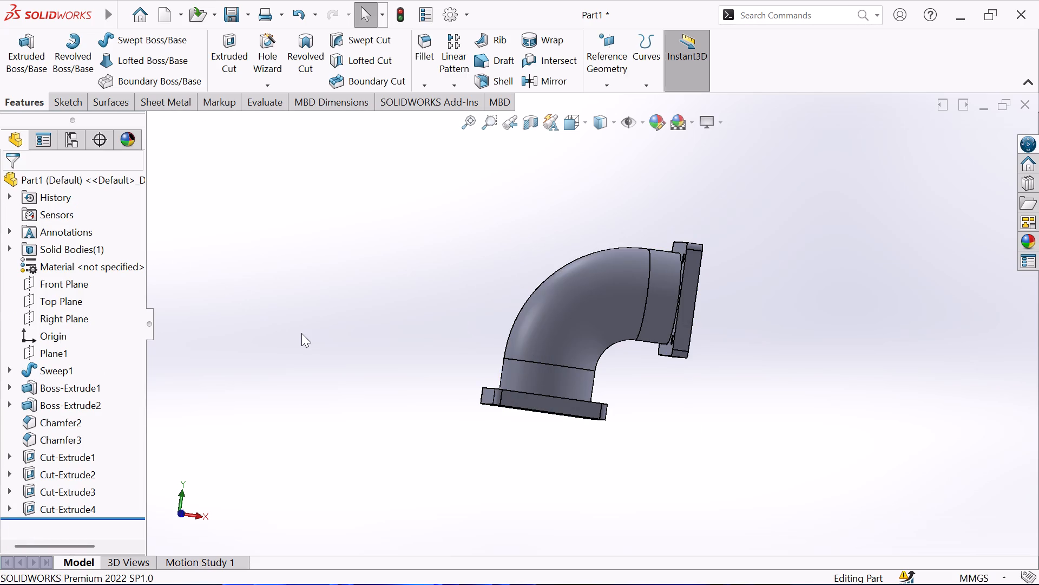
Examine the completed elbow from all around, including both flange faces, the bores and the bolt-hole counterbores.
middle_click_drag(310, 336, 339, 369)
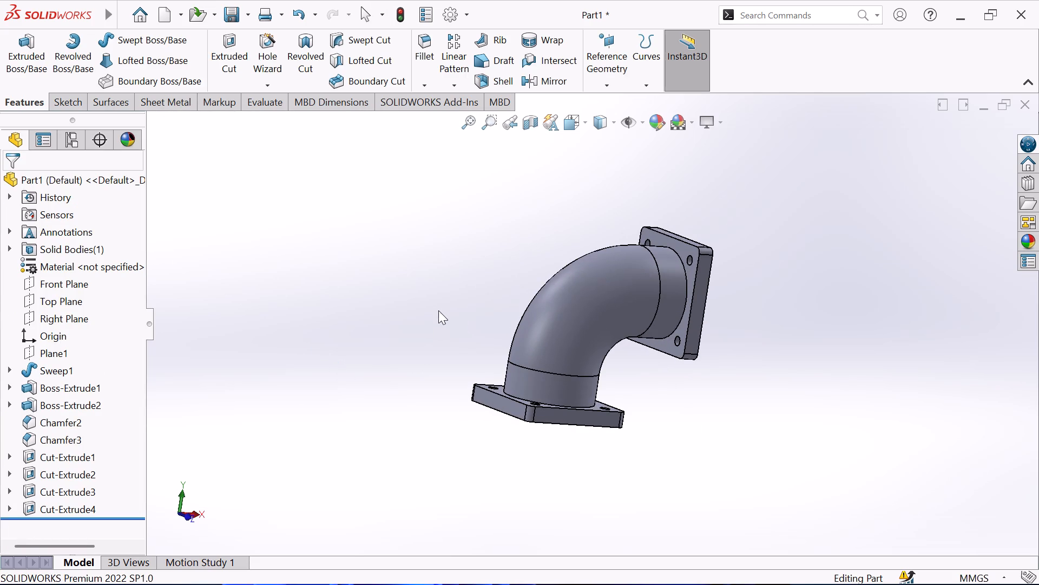
middle_click_drag(440, 308, 364, 434)
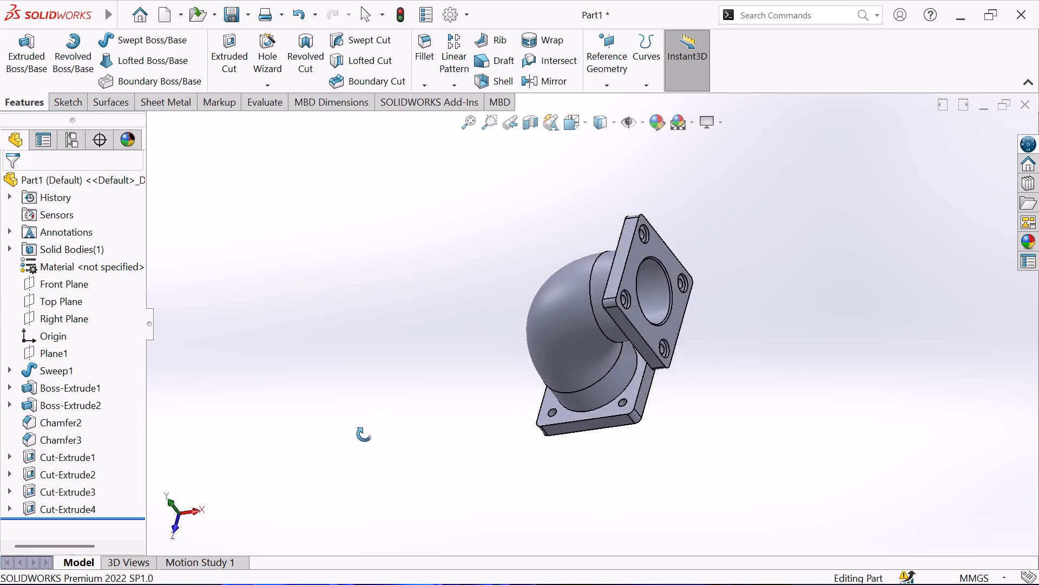
middle_click_drag(364, 434, 202, 567)
middle_click_drag(284, 376, 367, 303)
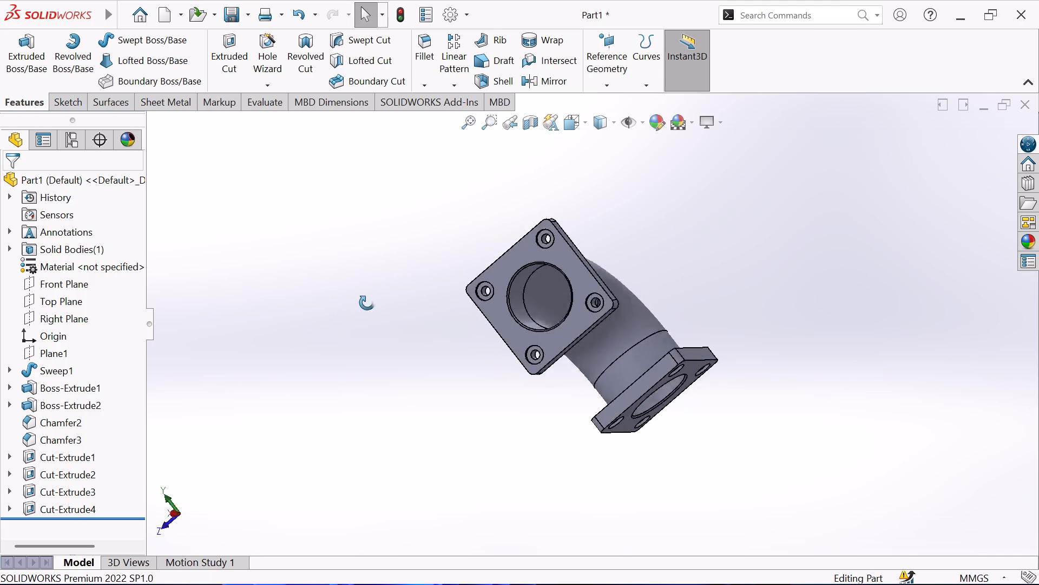
middle_click_drag(367, 303, 419, 268)
scroll(463, 328, "down", 1)
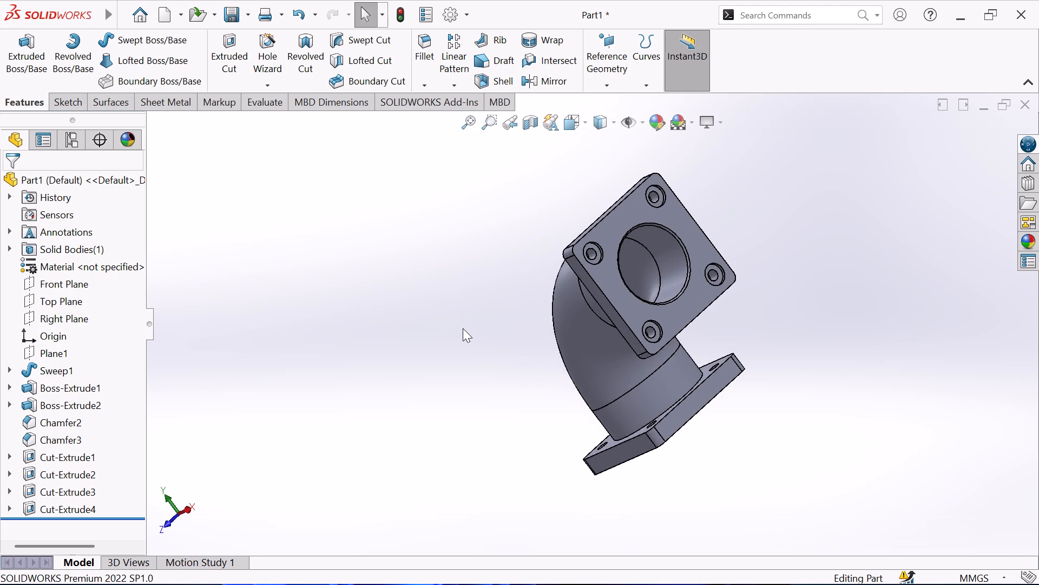
middle_click_drag(463, 328, 491, 262)
middle_click_drag(531, 428, 508, 335)
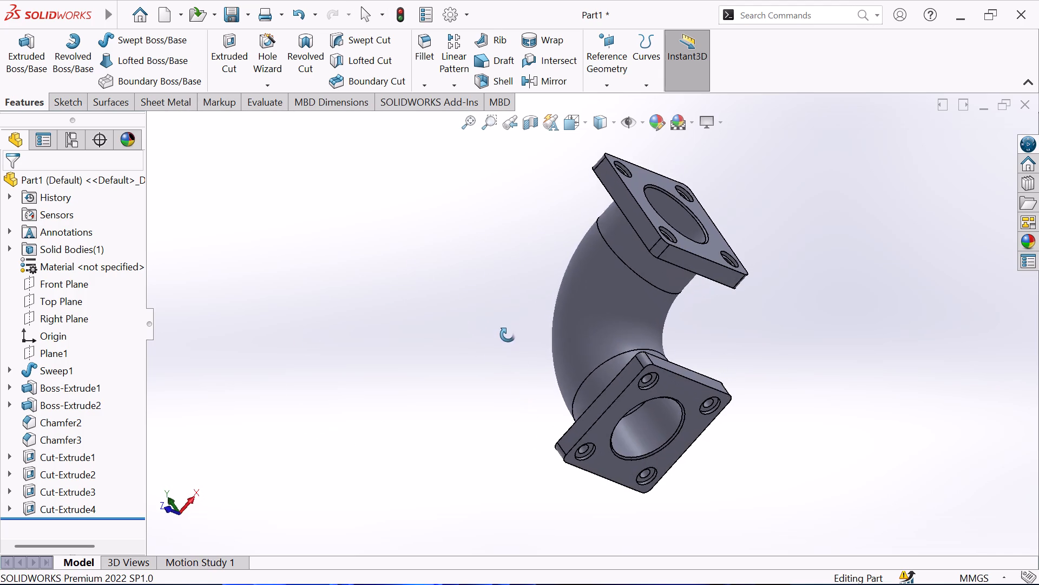
middle_click_drag(508, 335, 507, 334)
middle_click_drag(474, 378, 412, 291)
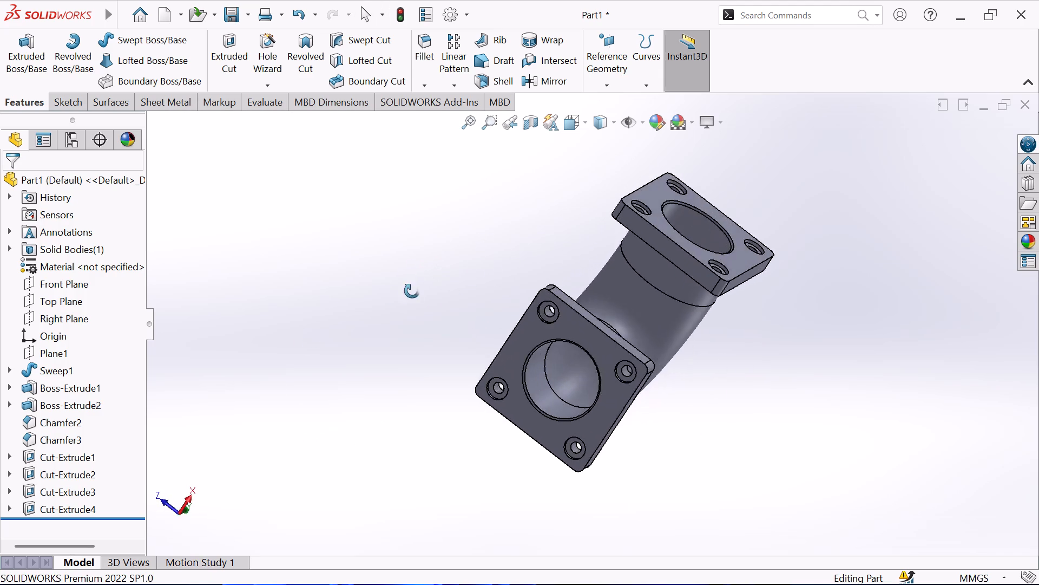
middle_click_drag(412, 291, 419, 547)
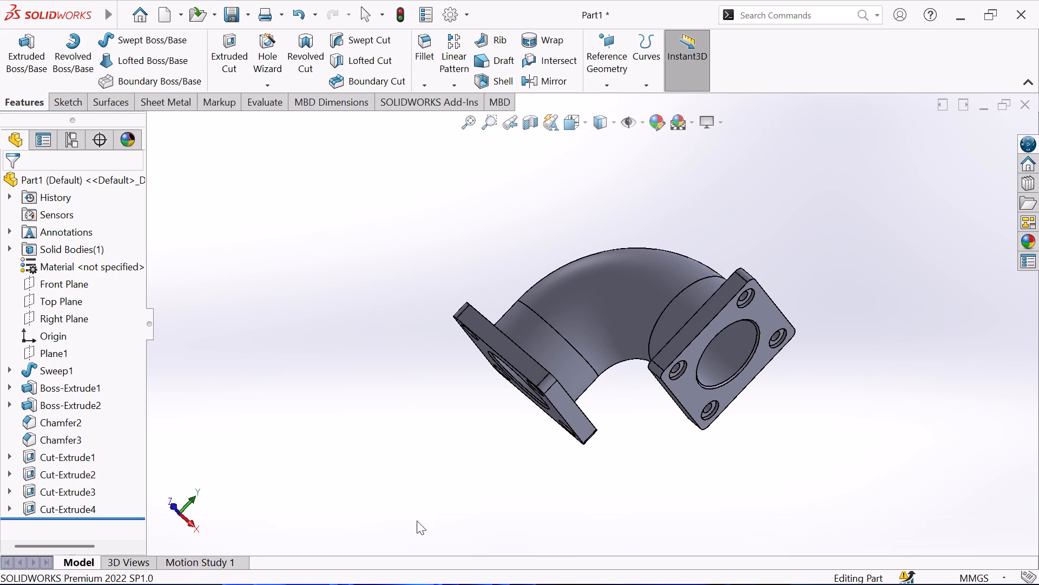
middle_click_drag(409, 448, 432, 518)
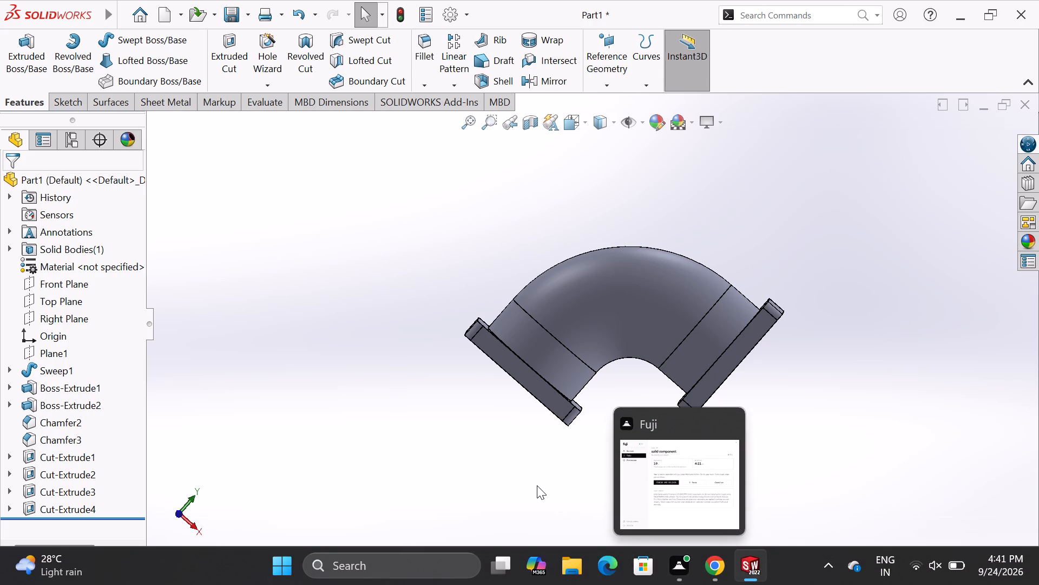
Examine the finished elbow from all sides, checking the bend, both flange faces, the bores and the counterbored bolt holes.
middle_click_drag(590, 272, 594, 265)
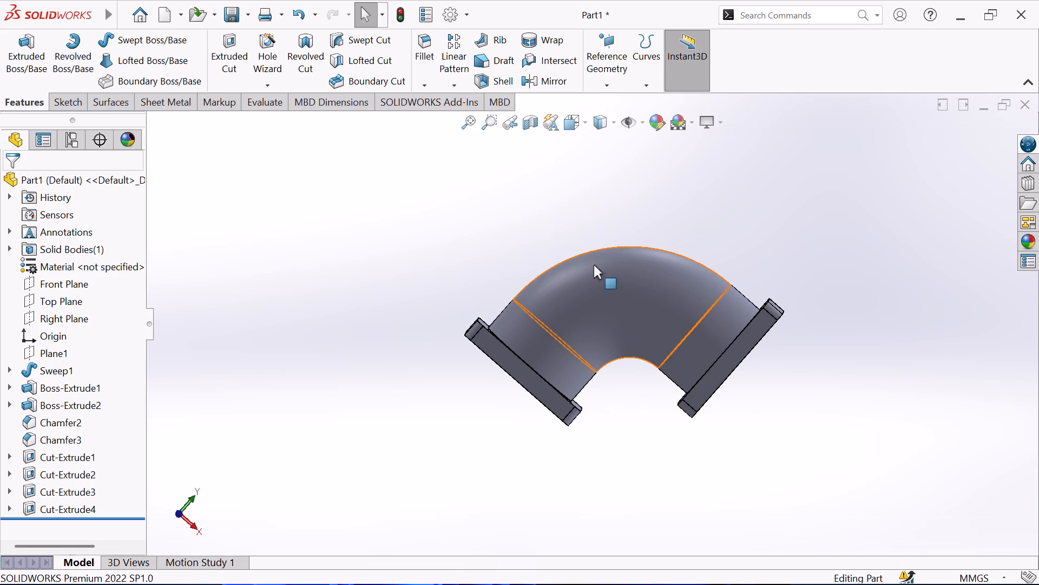
middle_click_drag(594, 265, 650, 193)
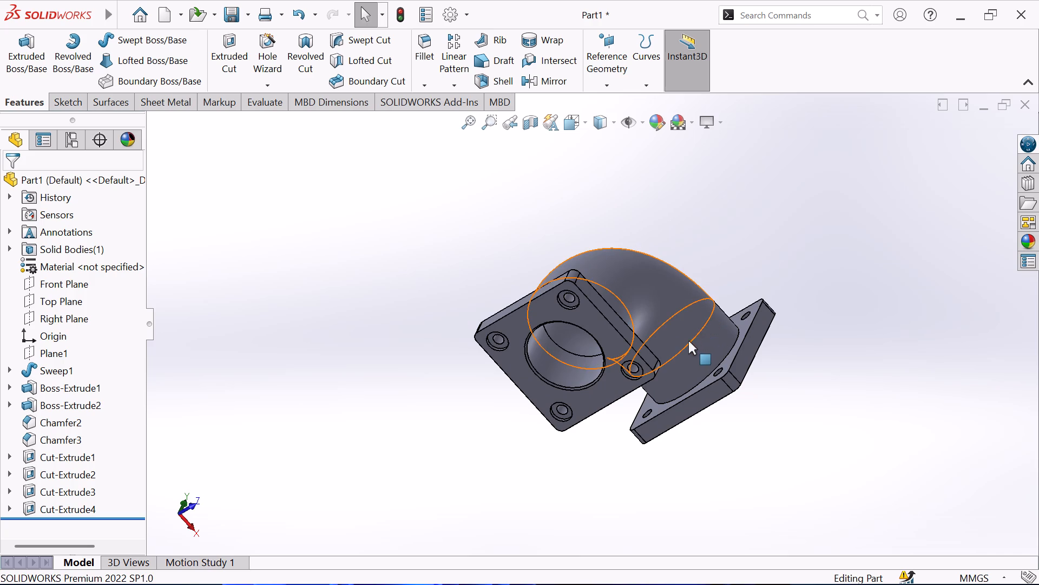
middle_click_drag(417, 271, 550, 167)
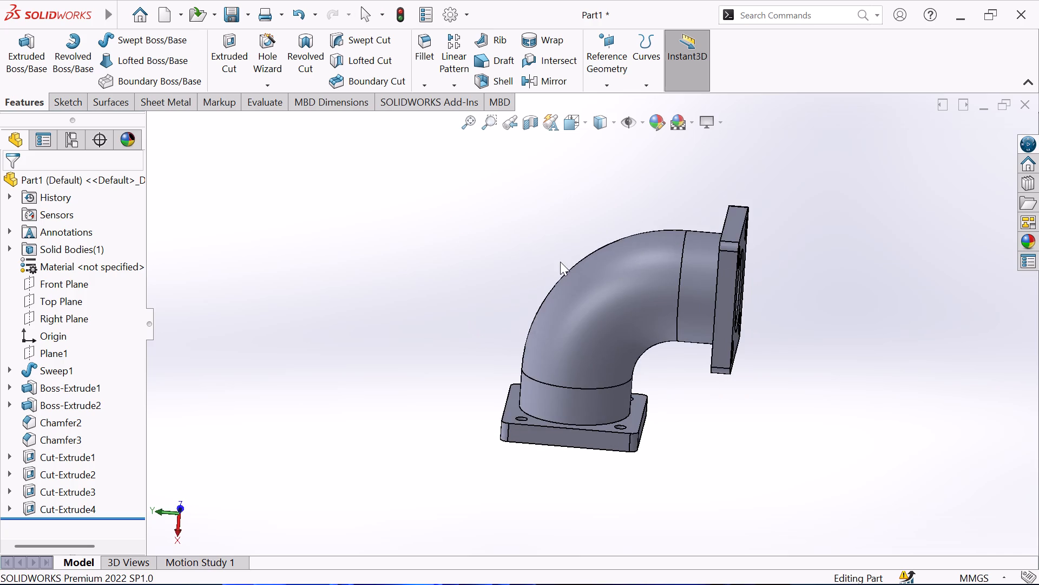
scroll(560, 262, "up", 1)
middle_click_drag(561, 262, 668, 121)
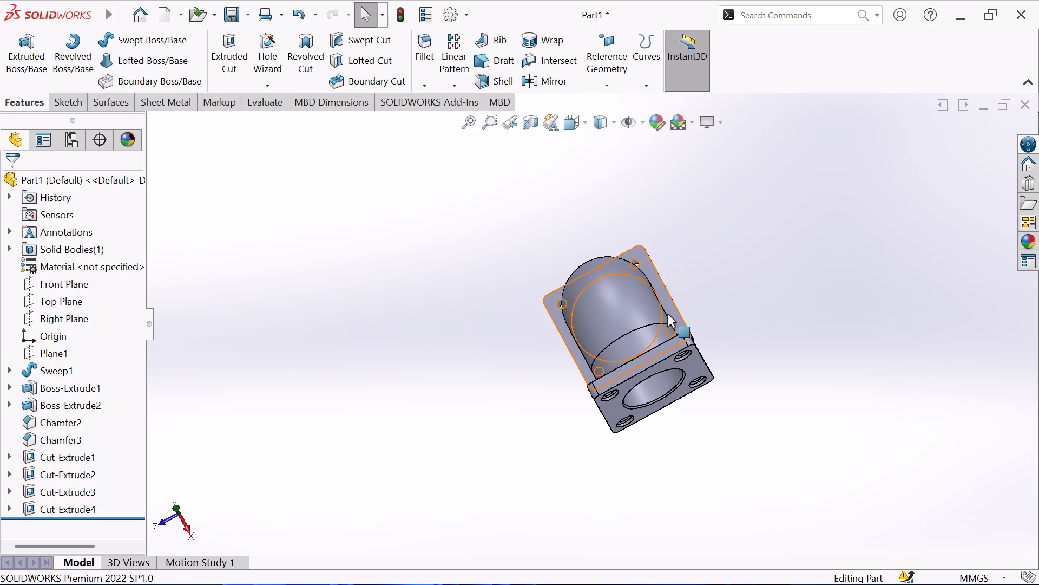
middle_click_drag(668, 301, 724, 382)
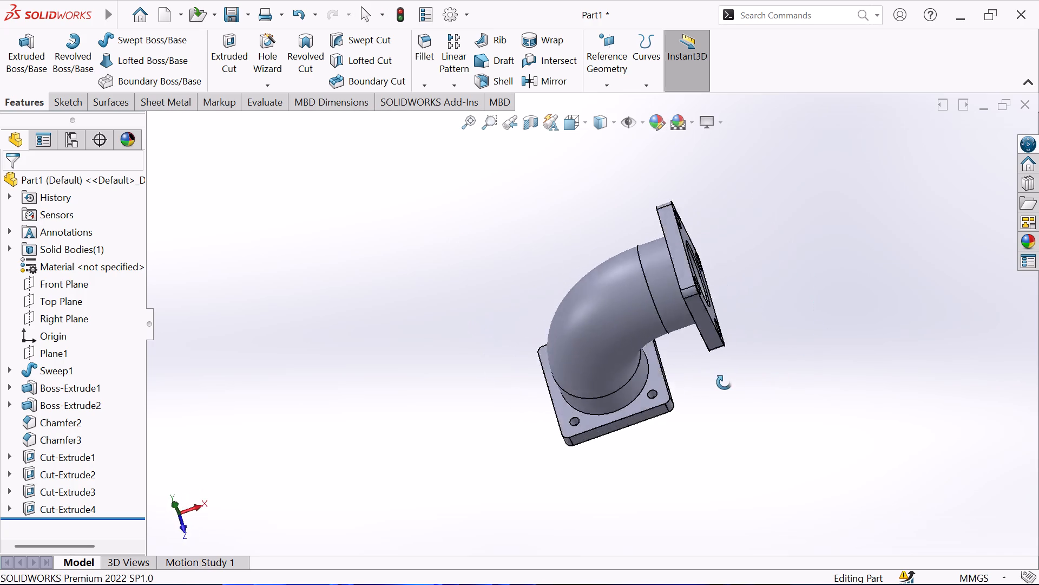
middle_click_drag(724, 382, 431, 366)
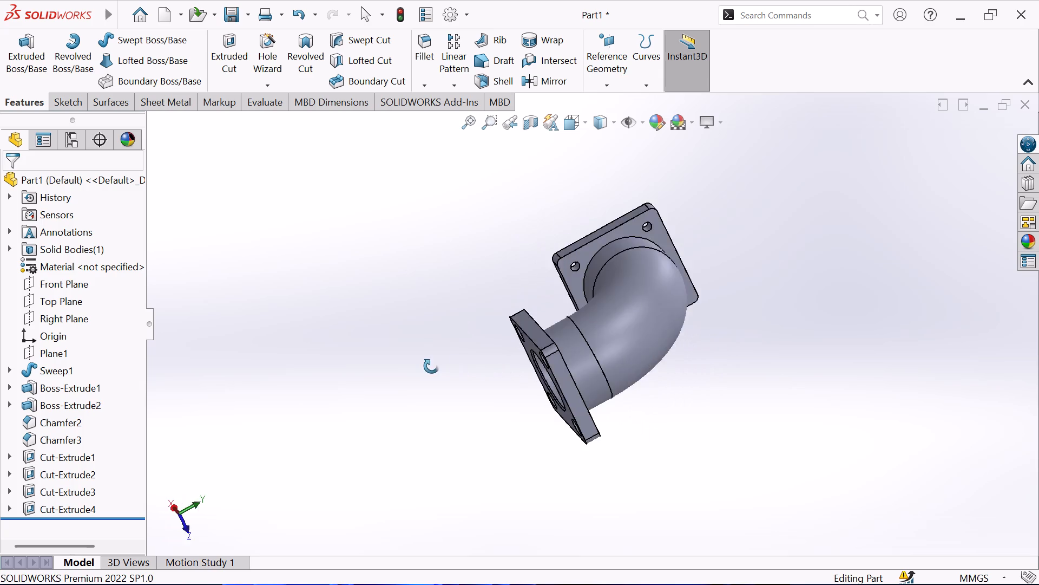
middle_click_drag(431, 366, 465, 305)
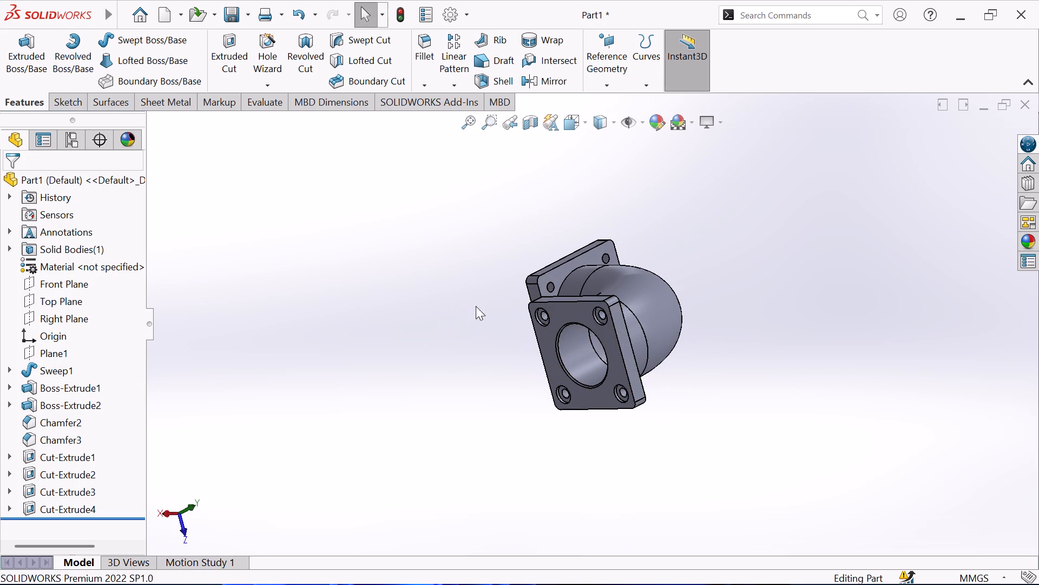
scroll(501, 303, "up", 1)
middle_click_drag(516, 271, 551, 182)
middle_click_drag(706, 287, 714, 236)
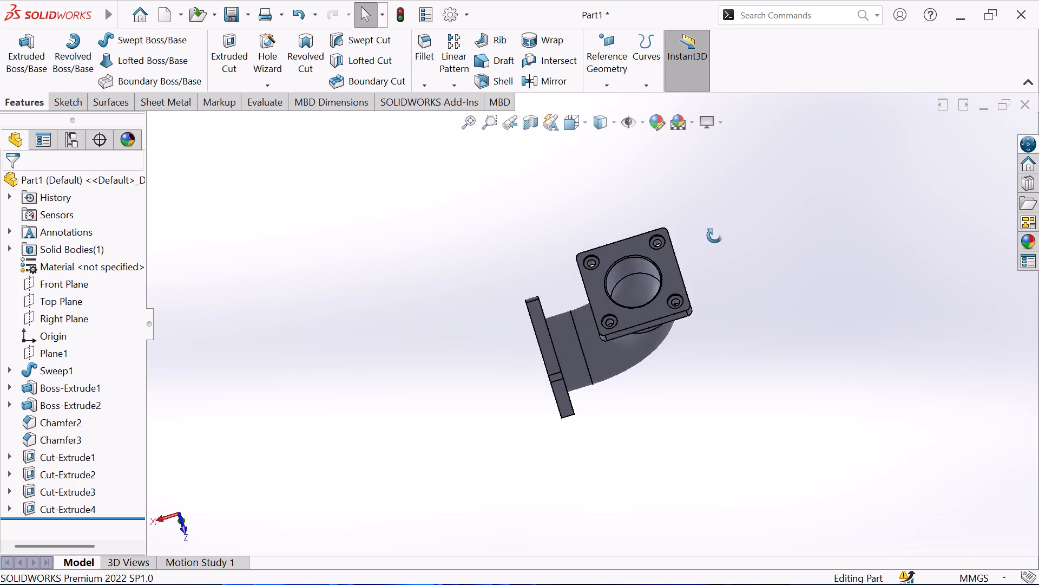
middle_click_drag(714, 236, 708, 210)
middle_click_drag(717, 329, 599, 239)
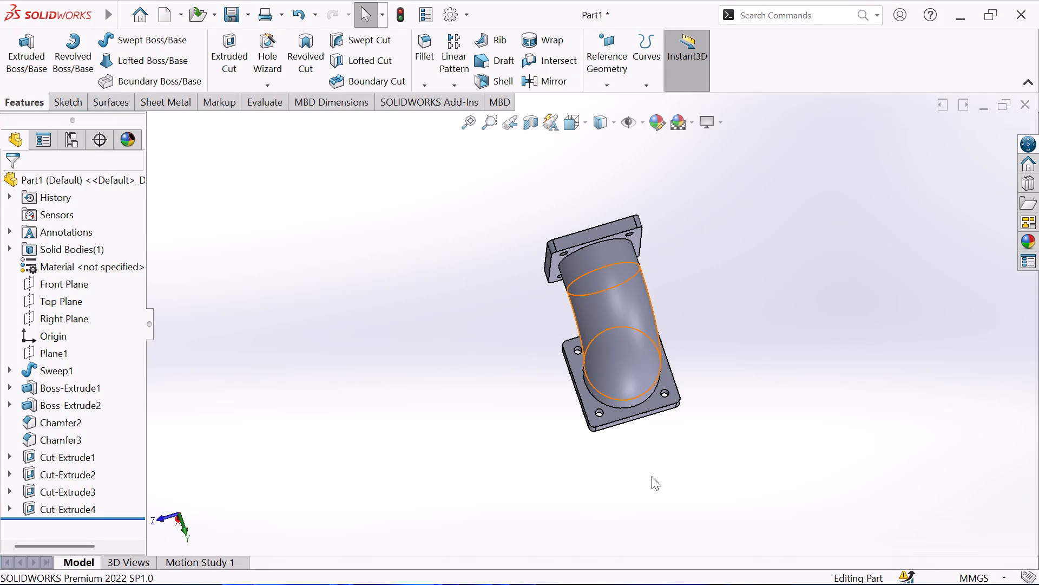
scroll(670, 417, "up", 1)
middle_click_drag(670, 315, 719, 307)
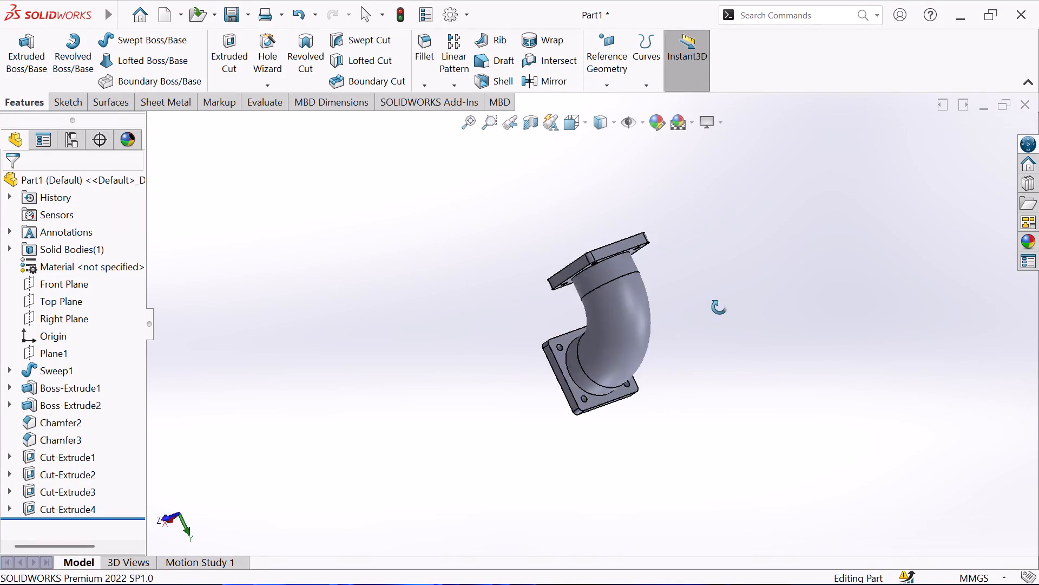
middle_click_drag(719, 307, 826, 433)
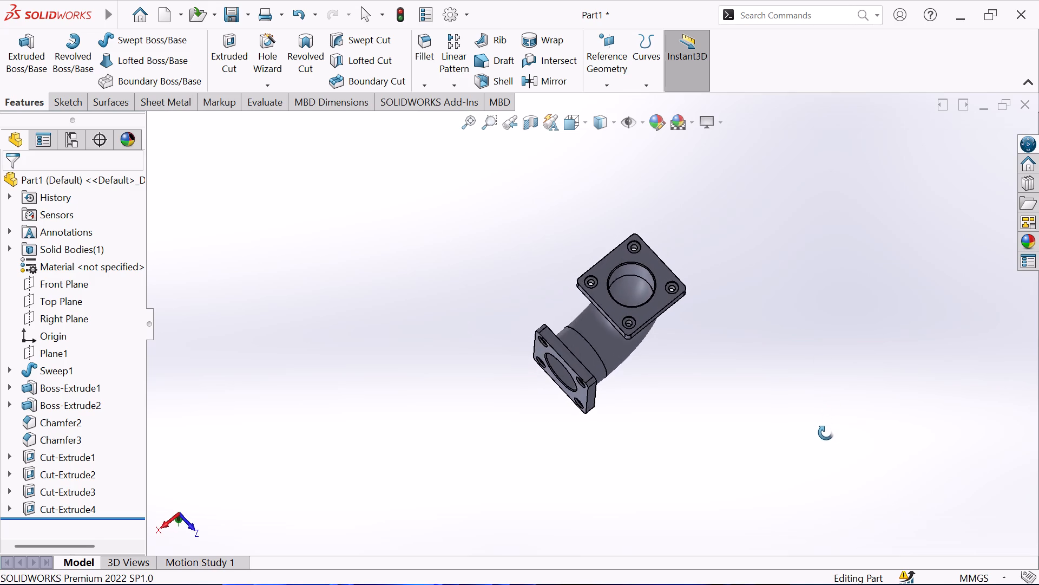
middle_click_drag(826, 433, 822, 441)
middle_click_drag(811, 457, 792, 526)
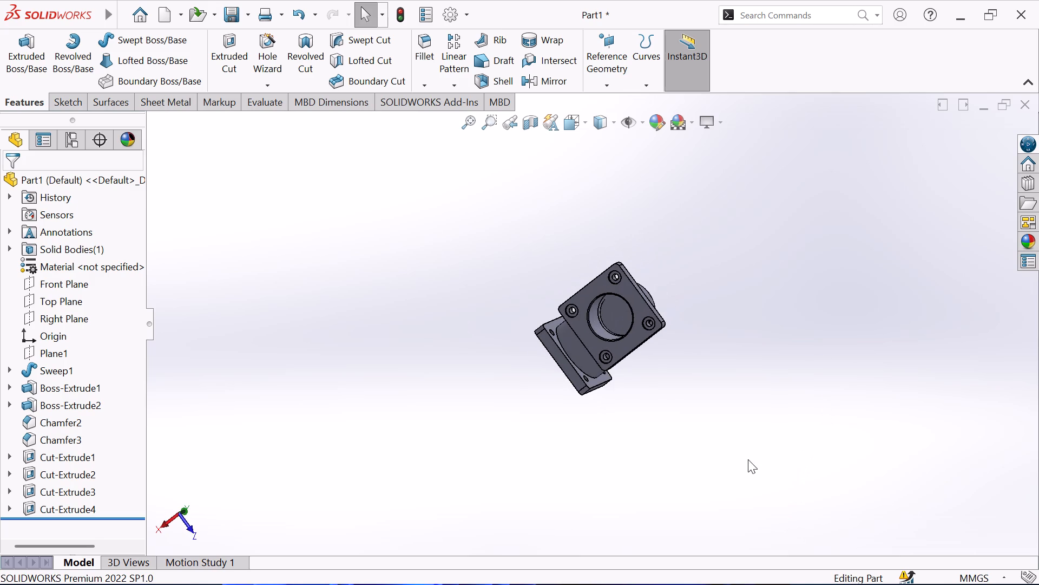
middle_click_drag(737, 443, 645, 480)
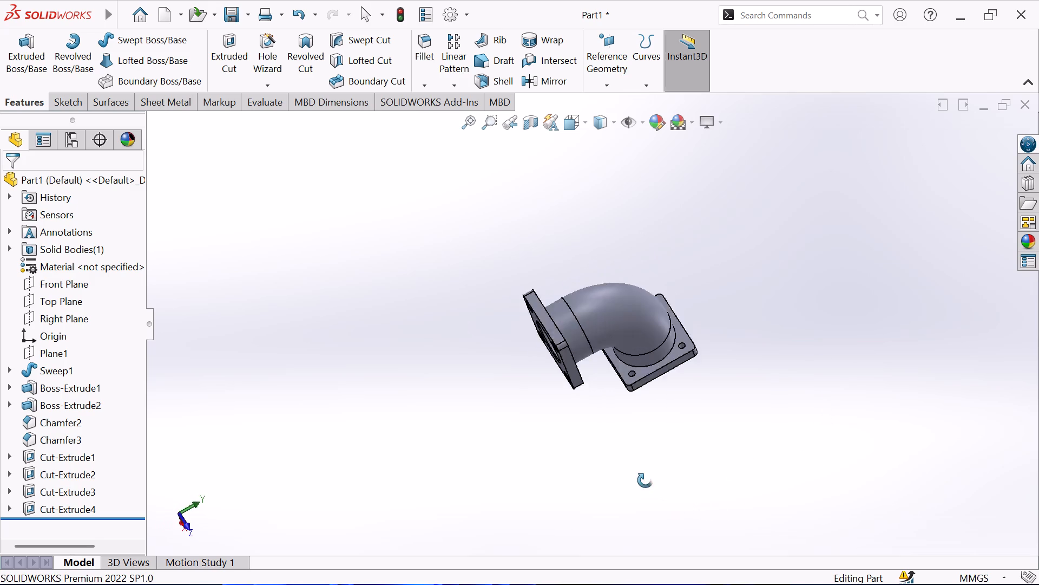
middle_click_drag(645, 480, 424, 435)
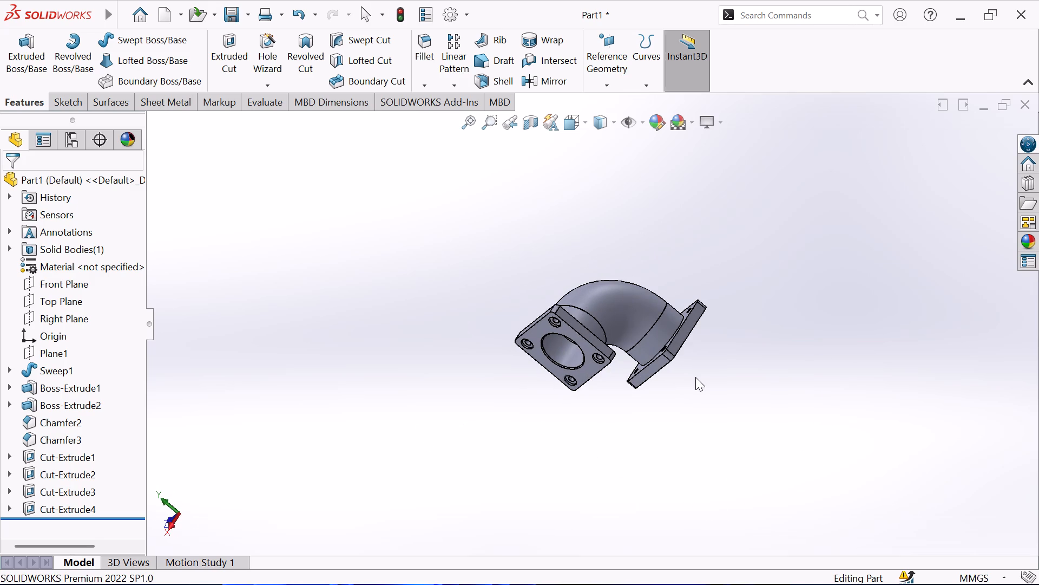
middle_click_drag(698, 375, 685, 281)
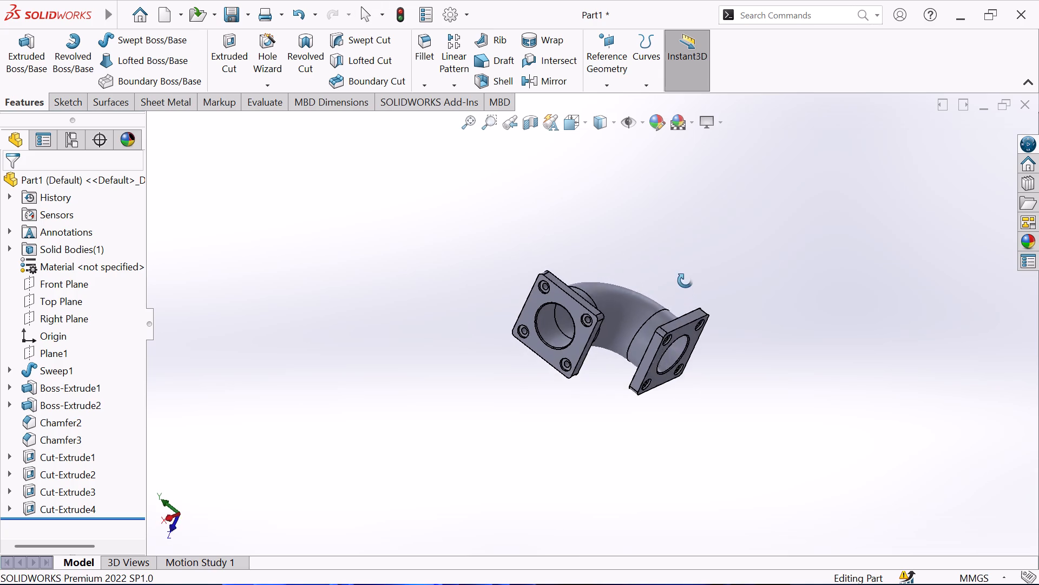
middle_click_drag(685, 281, 687, 253)
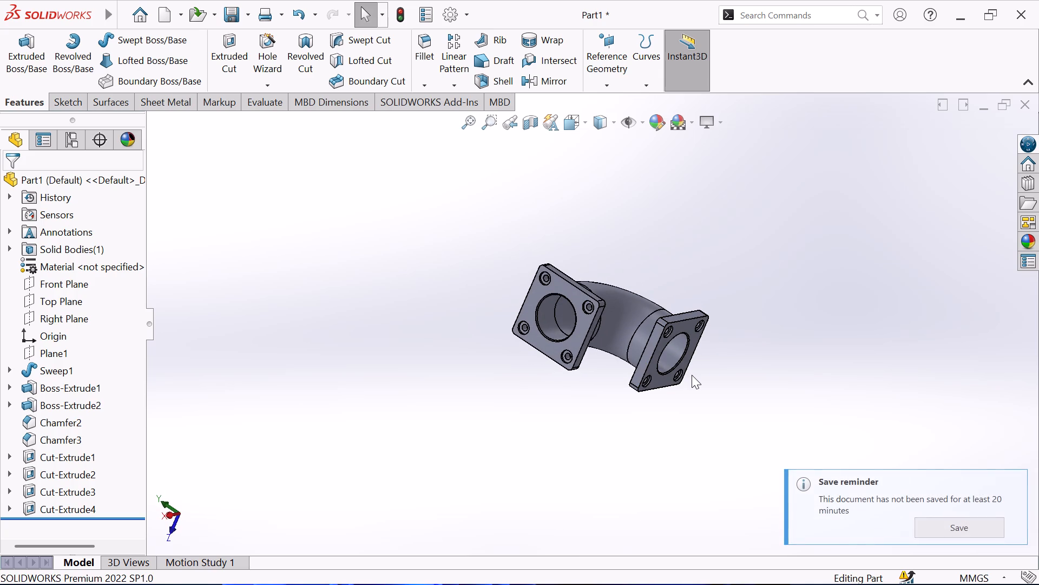
scroll(692, 375, "up", 1)
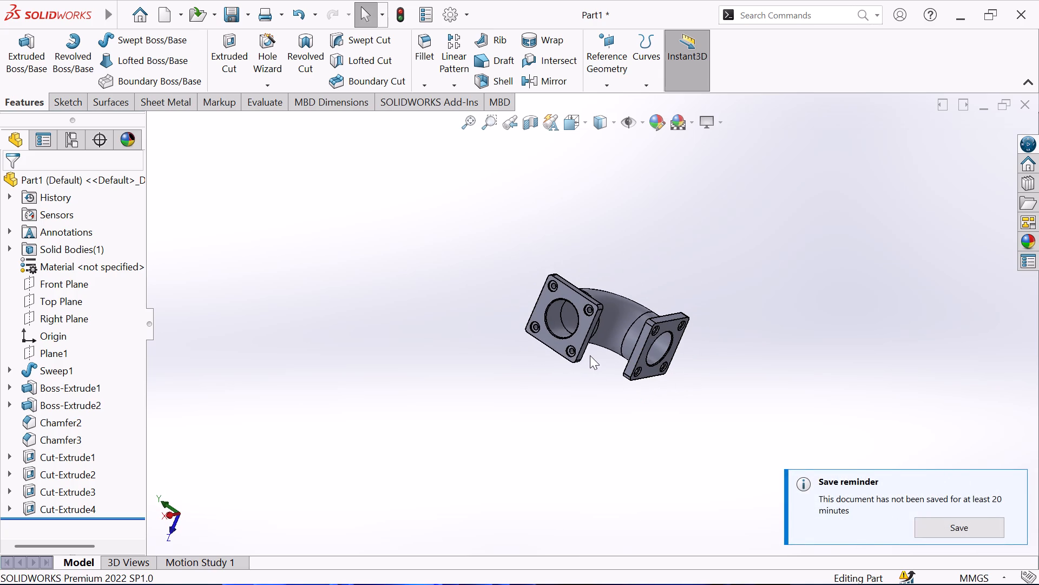
middle_click_drag(577, 335, 751, 302)
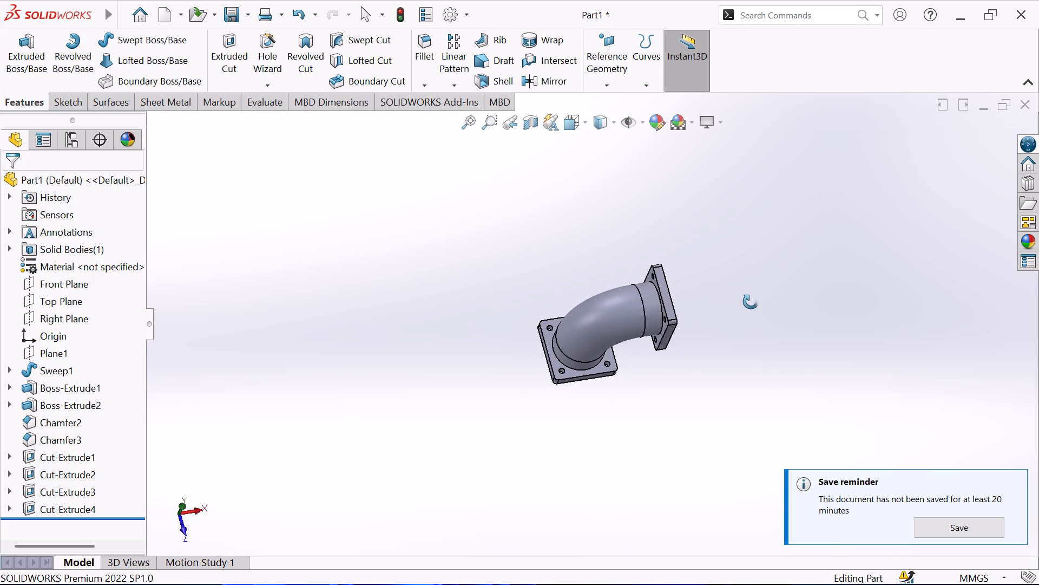
middle_click_drag(751, 302, 611, 417)
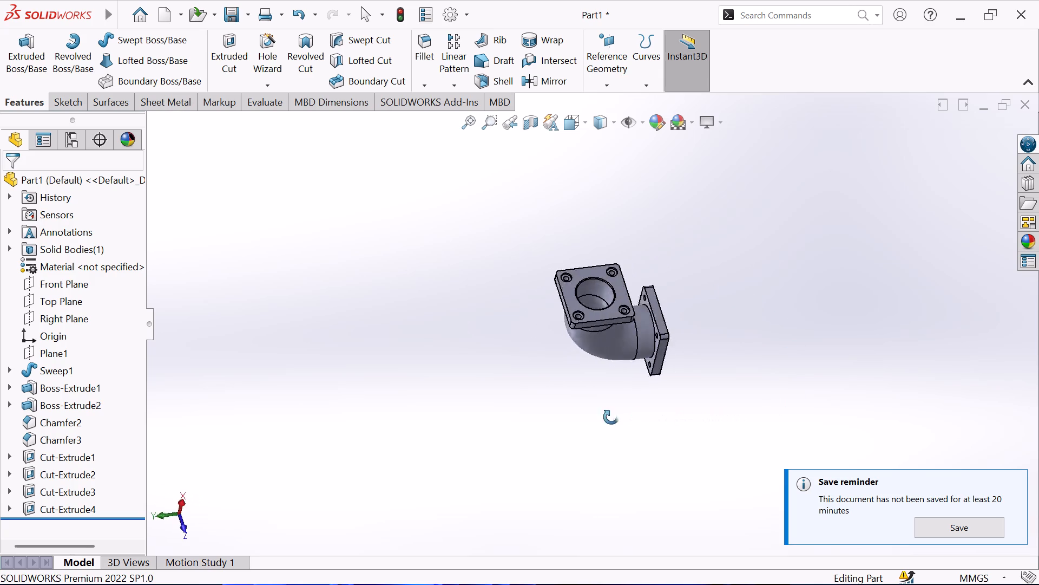
middle_click_drag(611, 417, 209, 430)
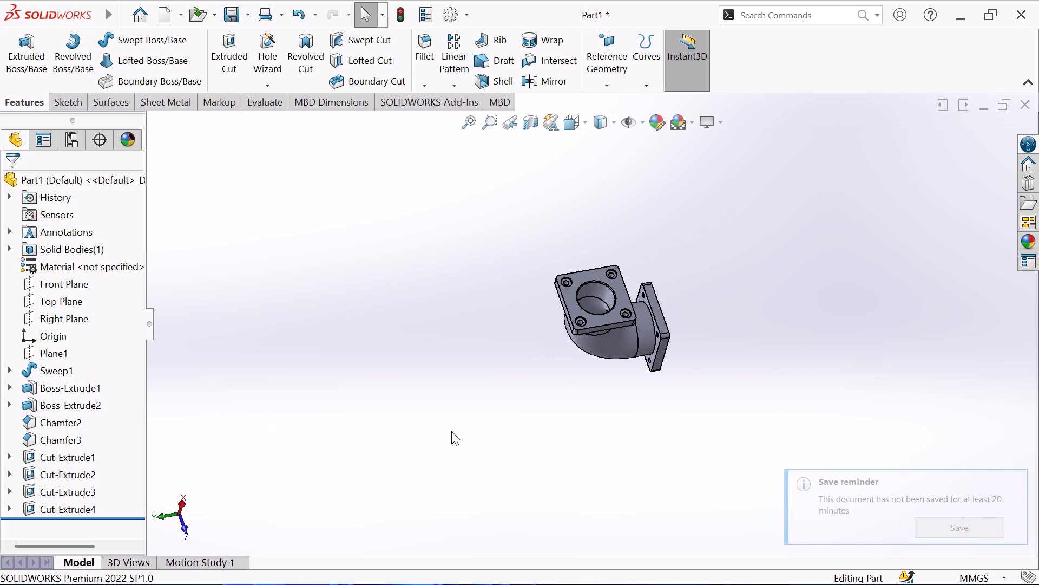
Save the part as a SOLIDWORKS Part file named "Part.1 modeling".
key("ctrl+s")
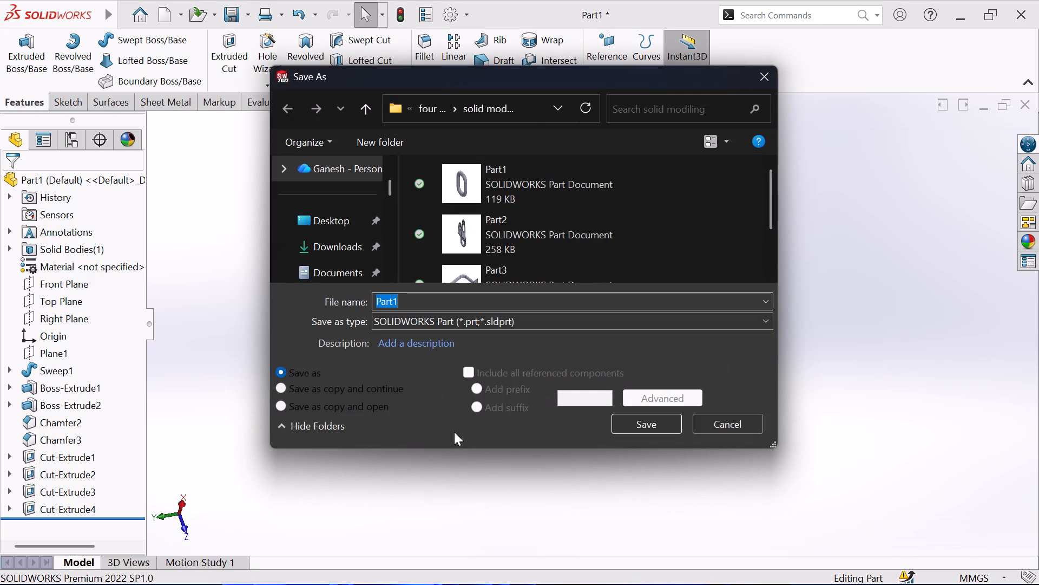
left_click(466, 306)
left_click(466, 306)
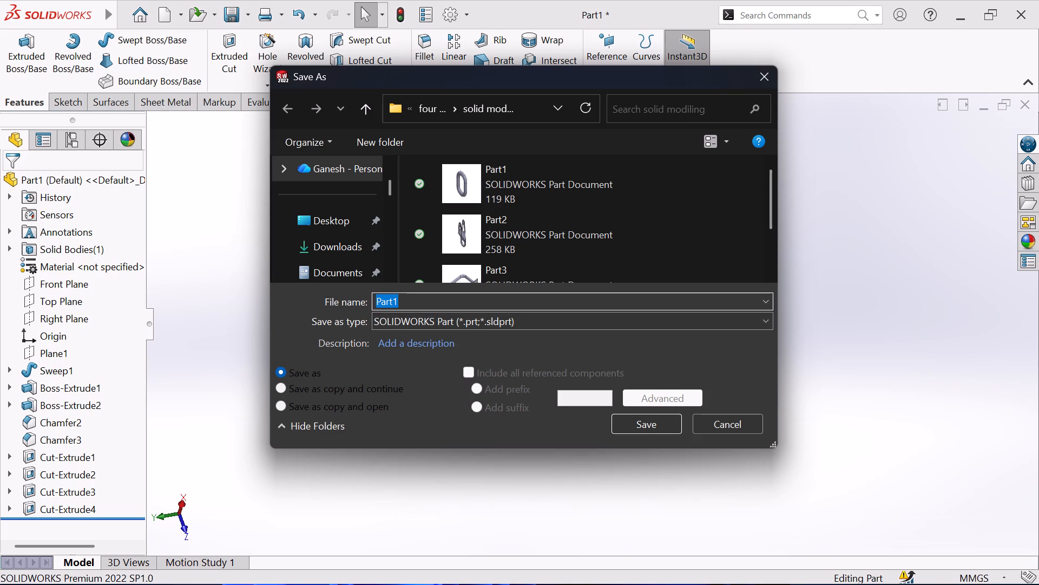
left_click(465, 306)
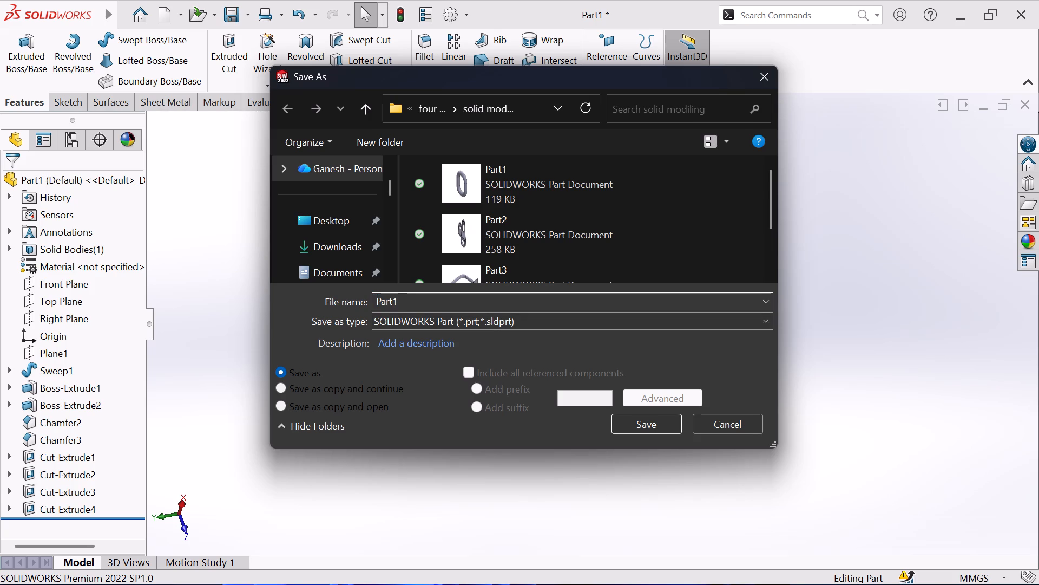
key("period")
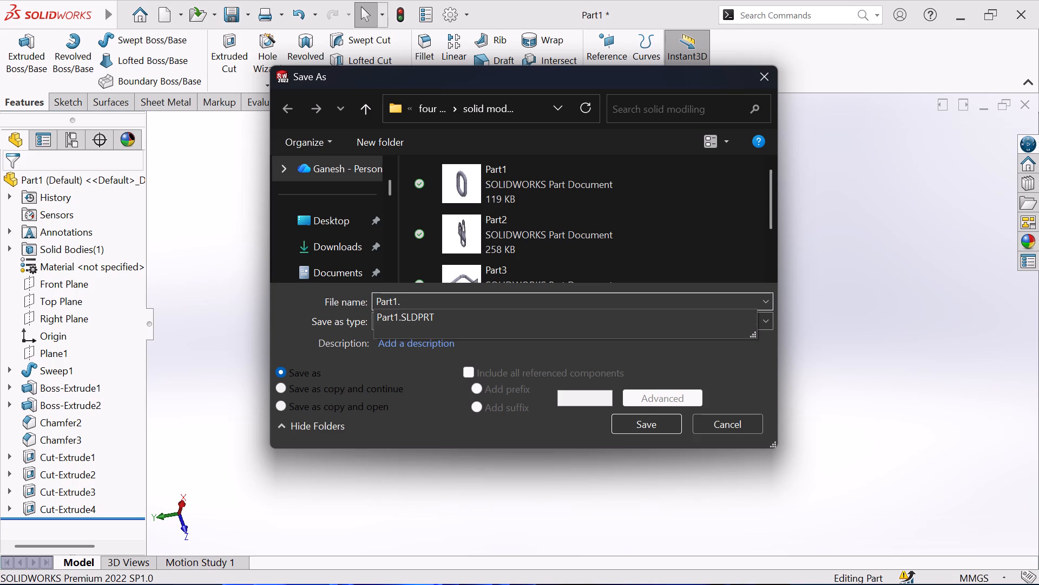
key("BackSpace")
key("BackSpace")
type(".1")
key("space")
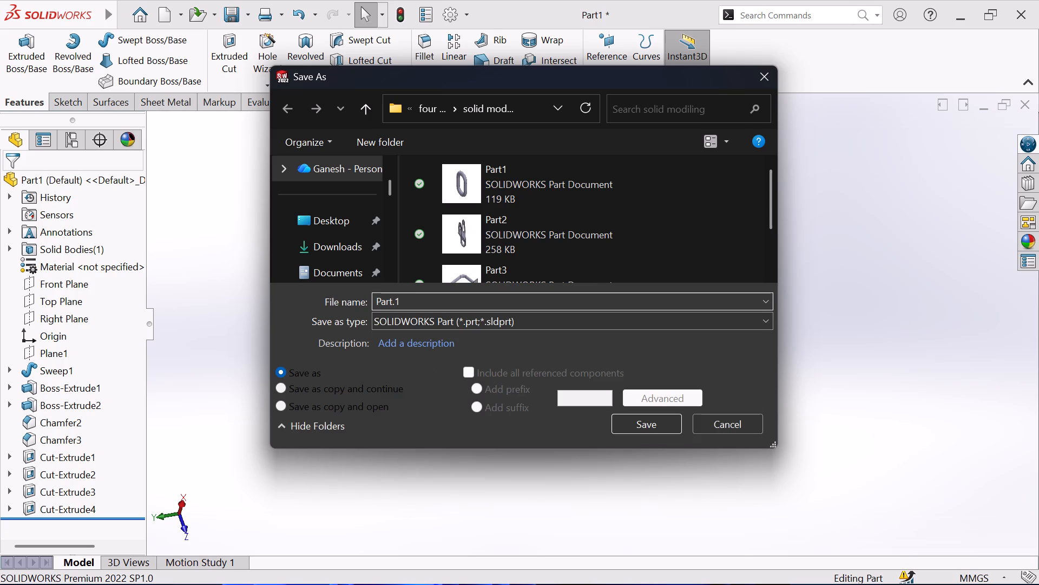
key("m")
key("o")
type("deling")
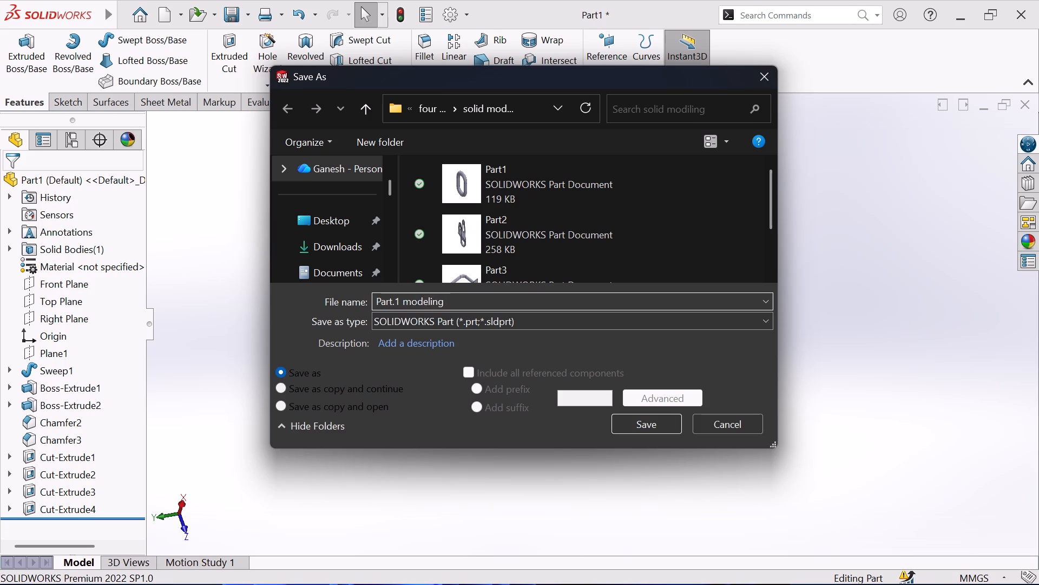
key("Return")
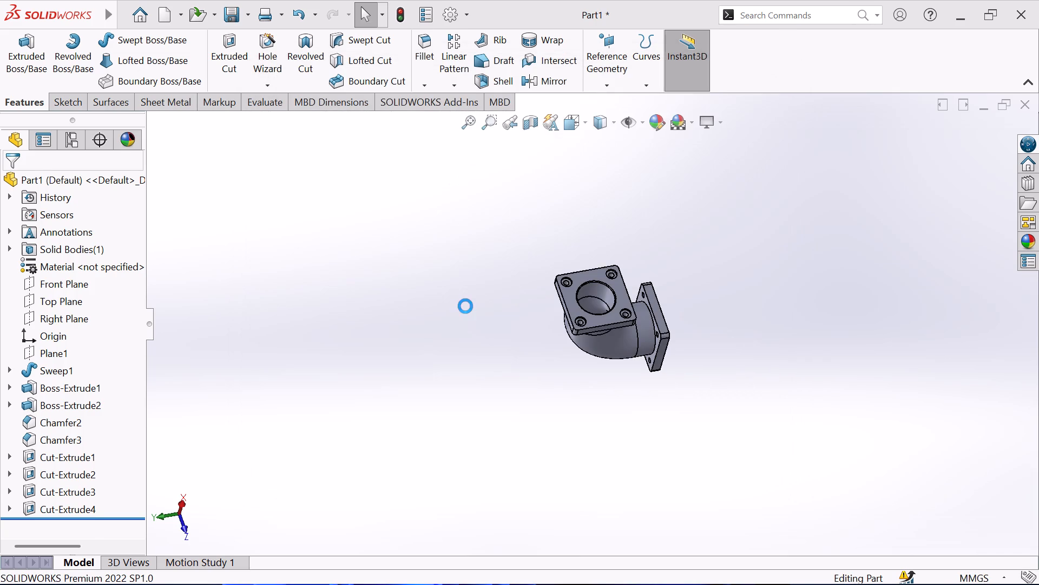
Make a drawing from the part on a standard A0 (ISO) sheet with the sheet format displayed.
left_click(115, 14)
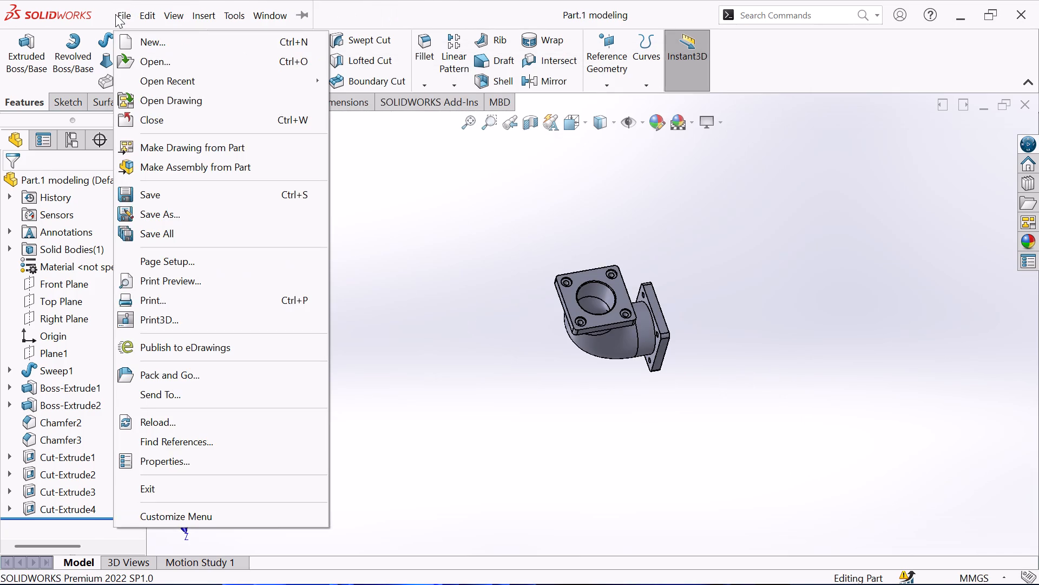
left_click(159, 149)
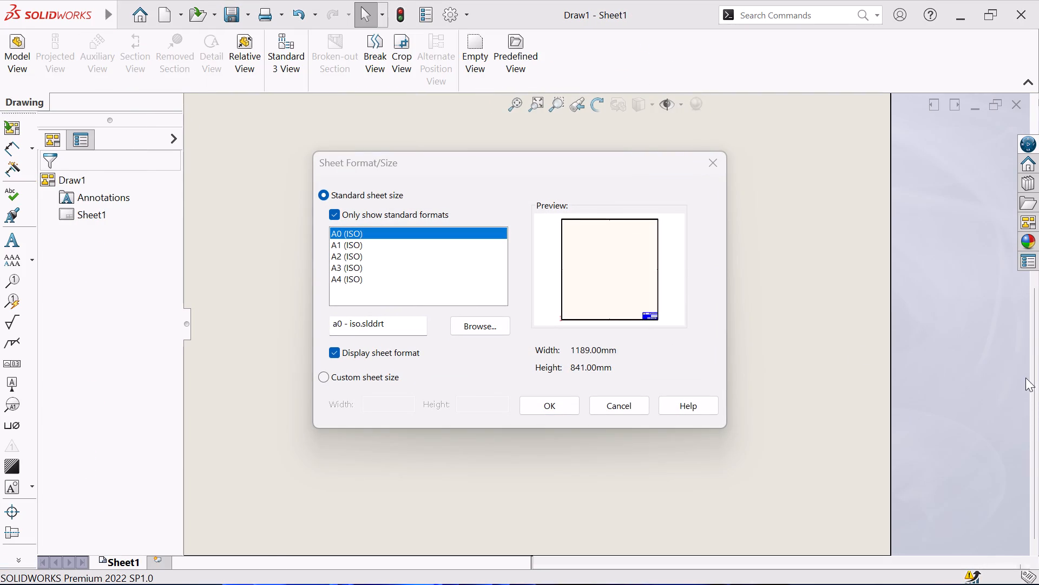
left_click(565, 404)
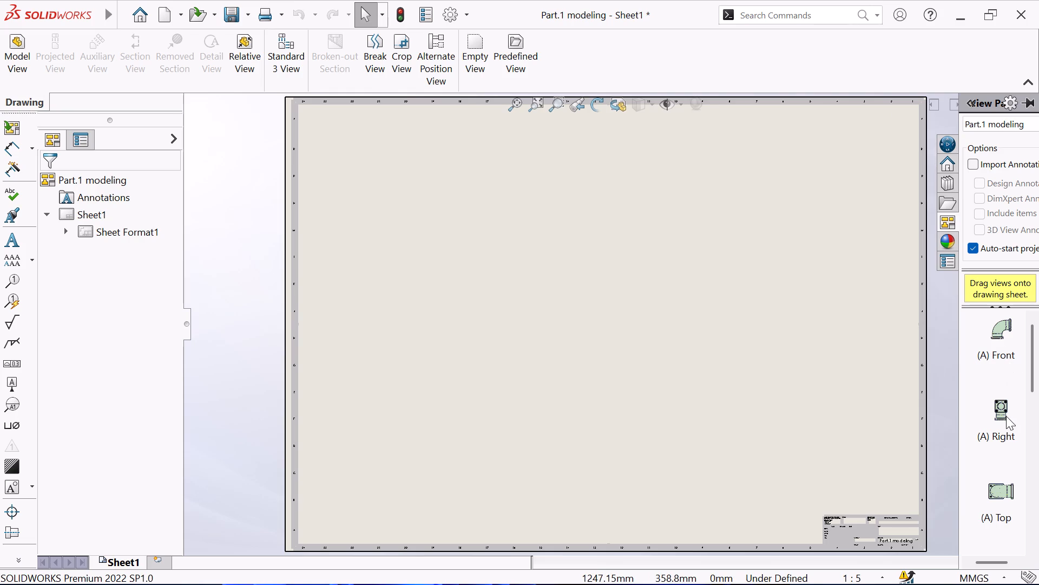
Place the elbow's Right view near the centre of the drawing sheet as the parent view.
left_click_drag(1002, 413, 668, 304)
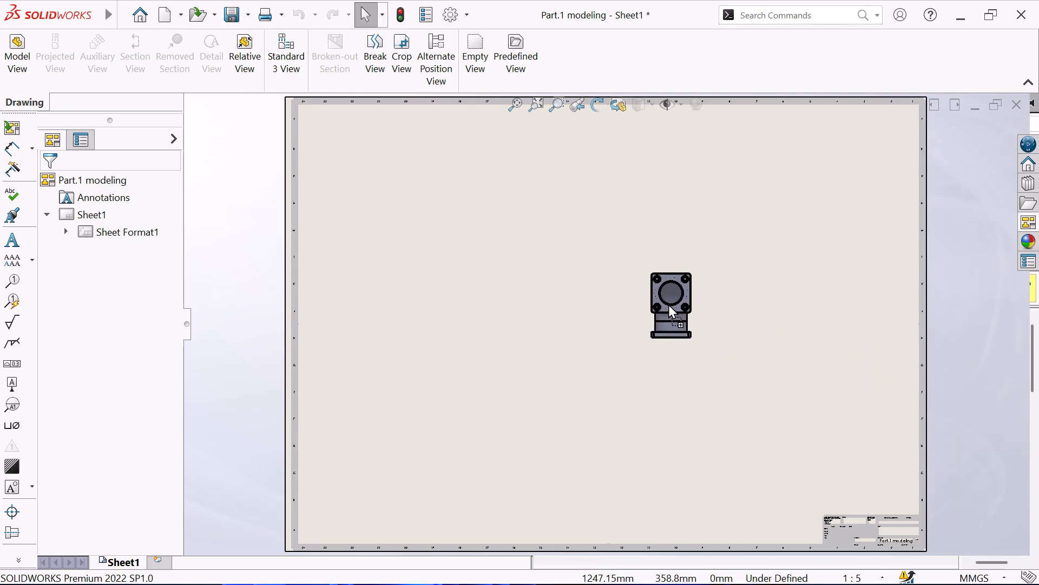
left_click_drag(668, 304, 608, 305)
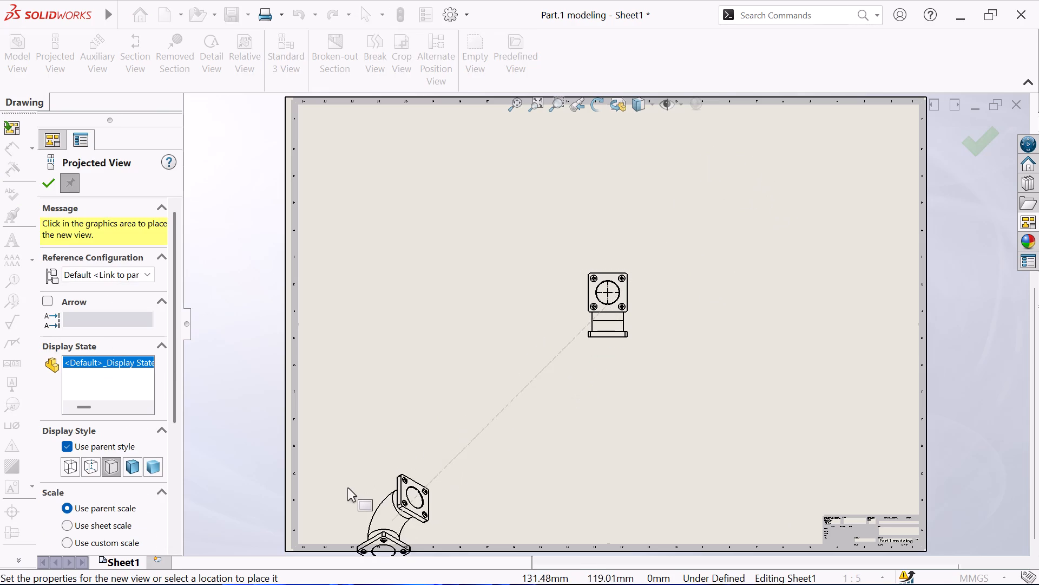
Place a projected isometric view in the Shaded With Edges style in the sheet's lower-left area.
left_click(128, 468)
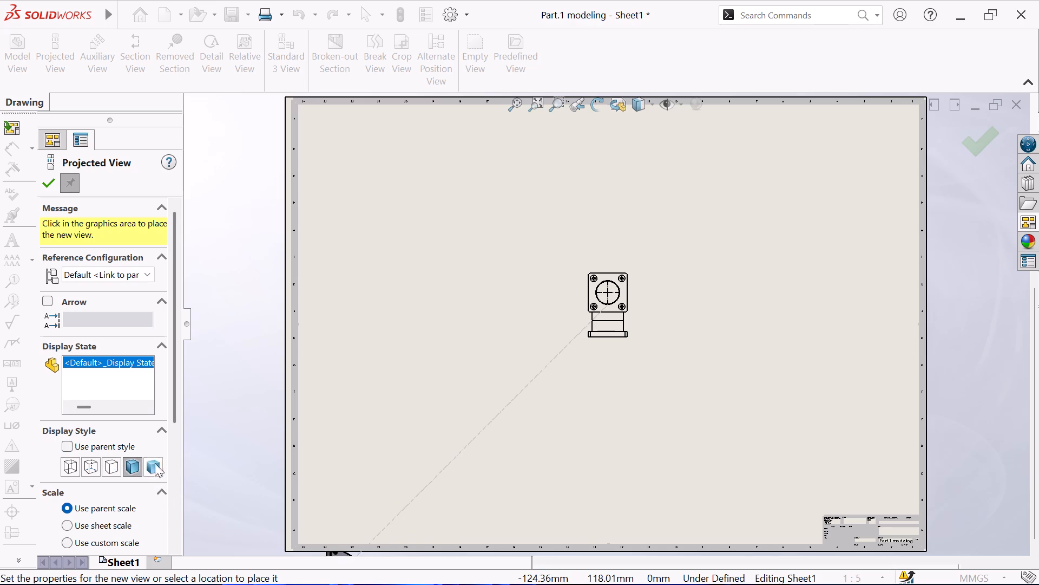
left_click(365, 397)
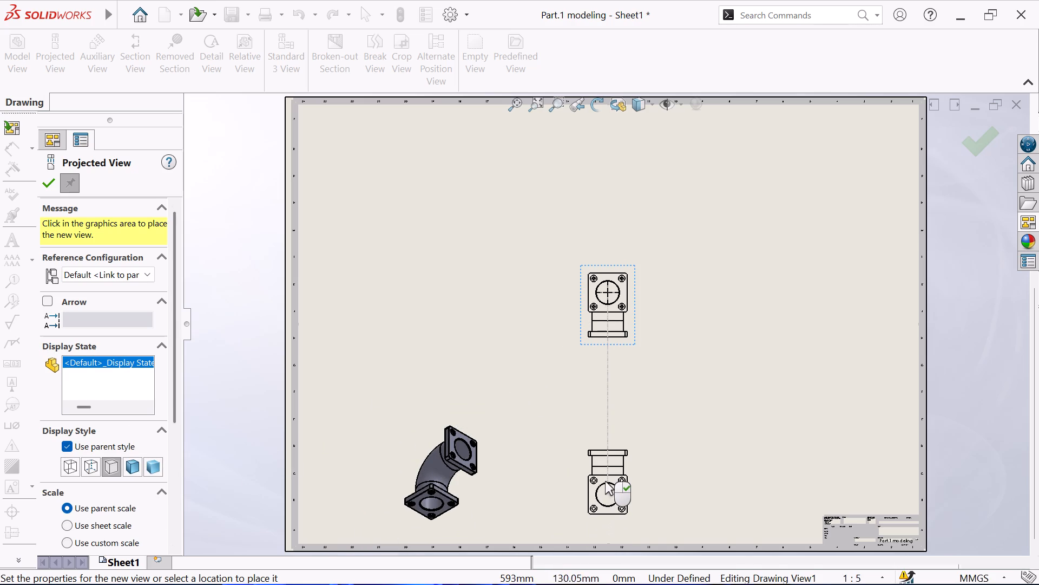
Place projected views below and to the right of the parent view, and isometric views in the sheet's three remaining corners.
left_click(605, 481)
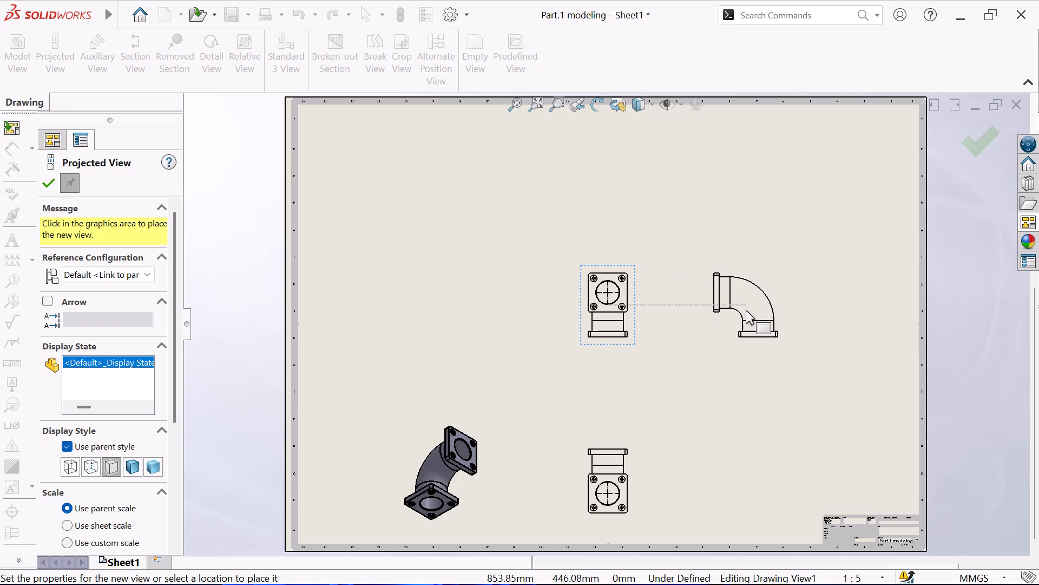
left_click(790, 310)
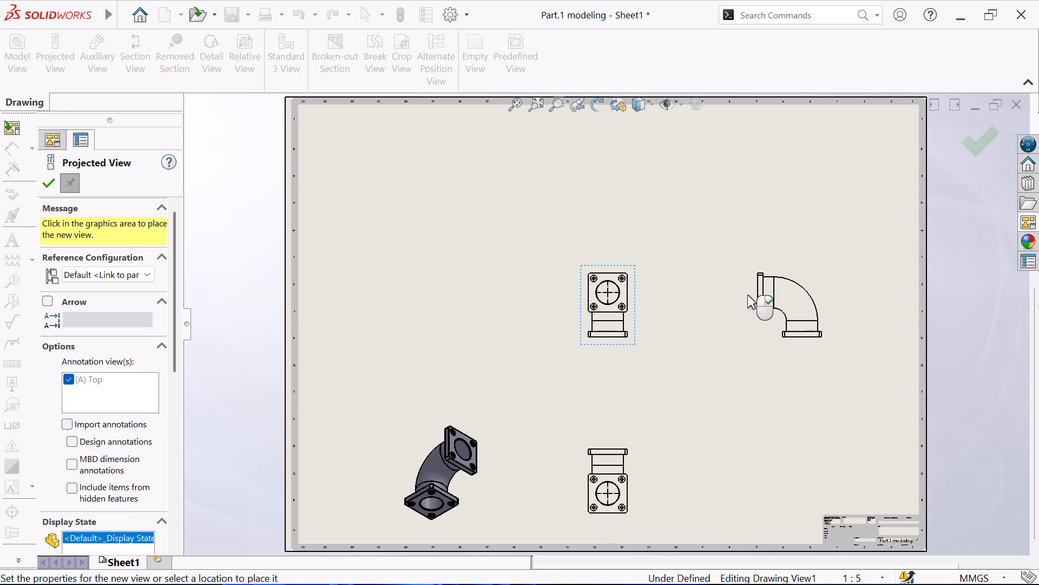
left_click(780, 186)
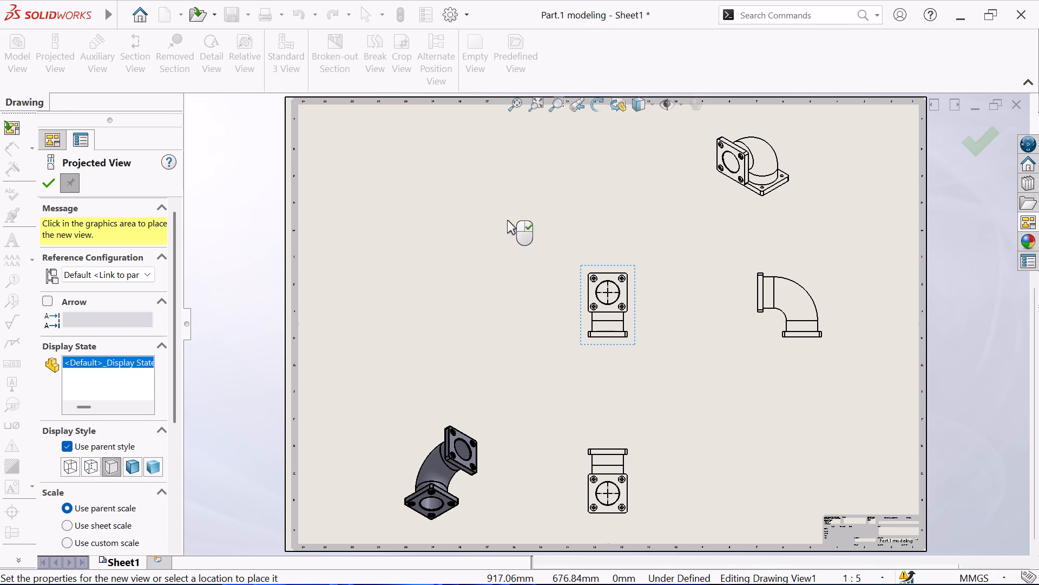
left_click(387, 198)
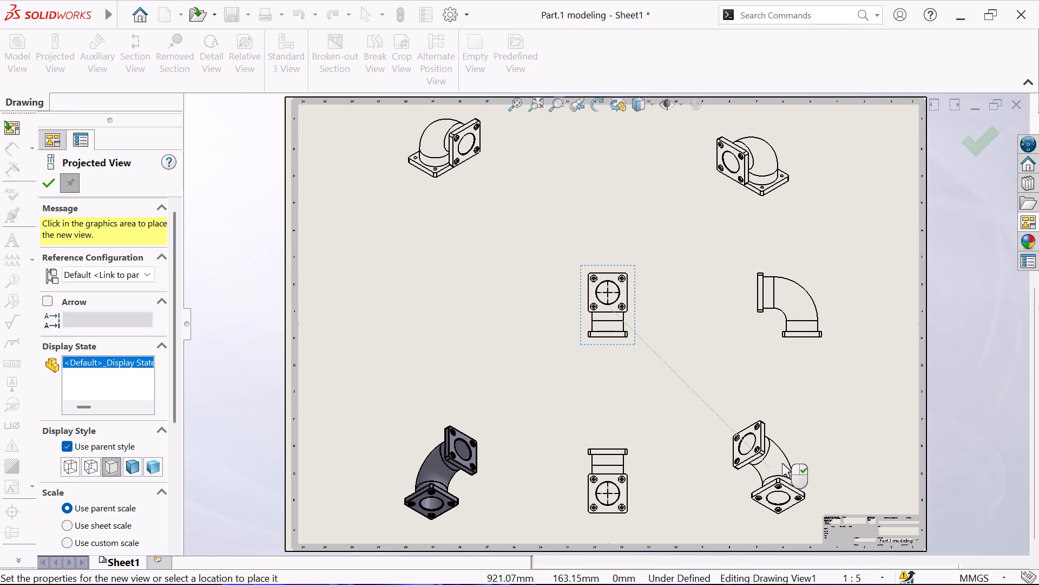
left_click(782, 463)
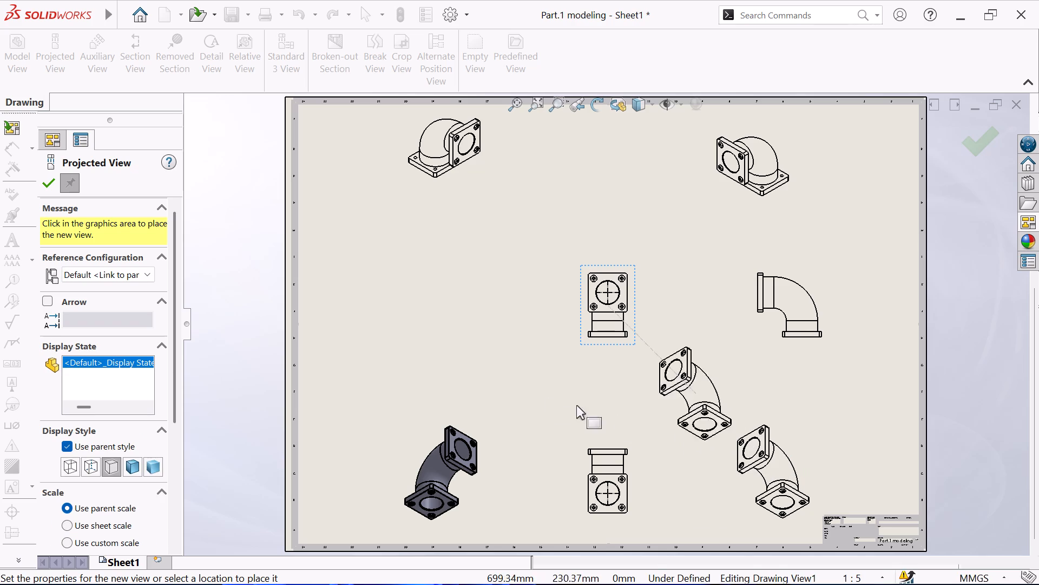
left_click(48, 178)
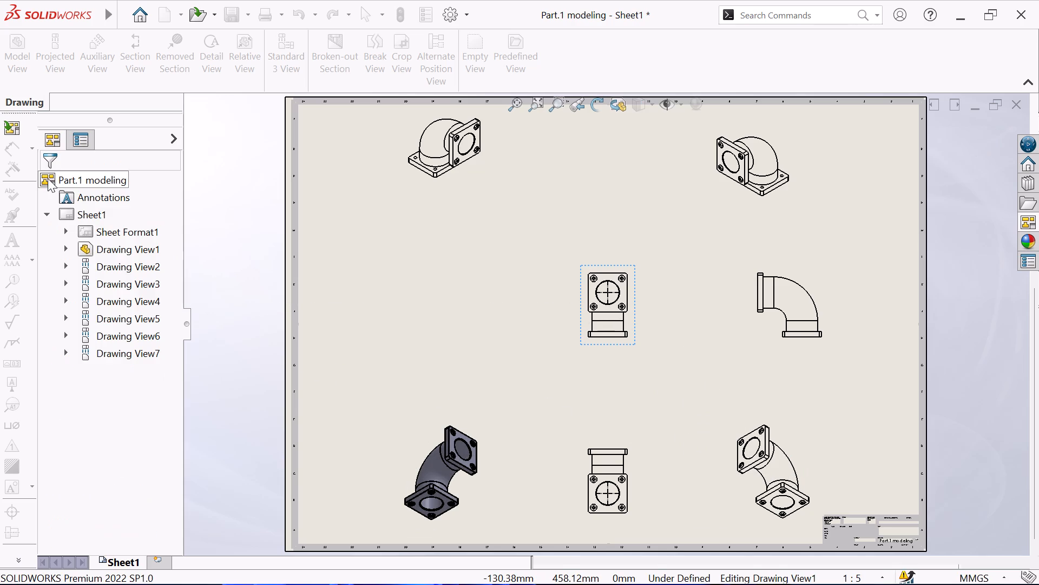
Create a section view with a vertical cutting line through the parent view's bore centre, placed to the left of the parent.
left_click(137, 53)
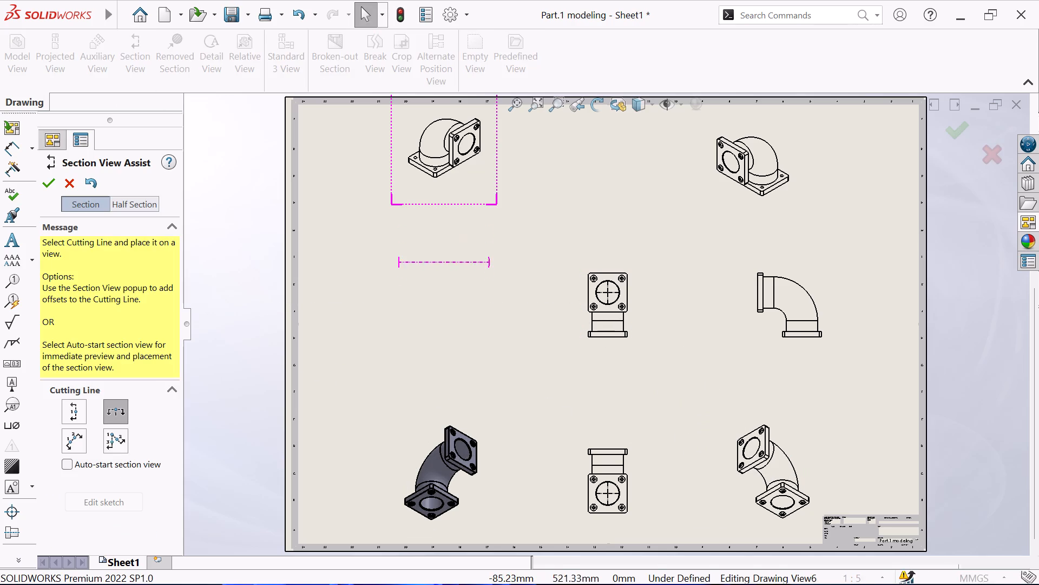
left_click(77, 412)
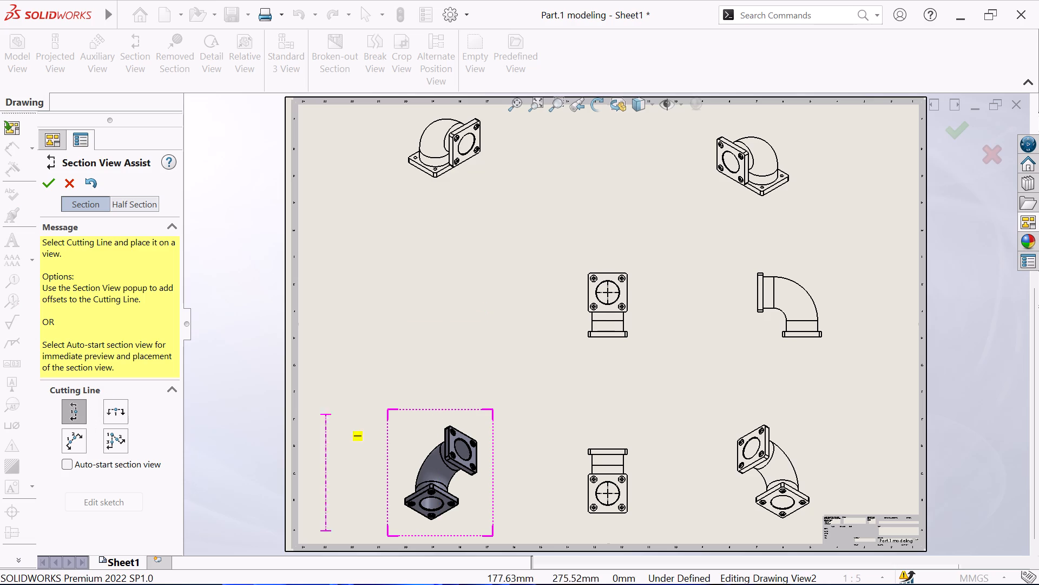
left_click(608, 266)
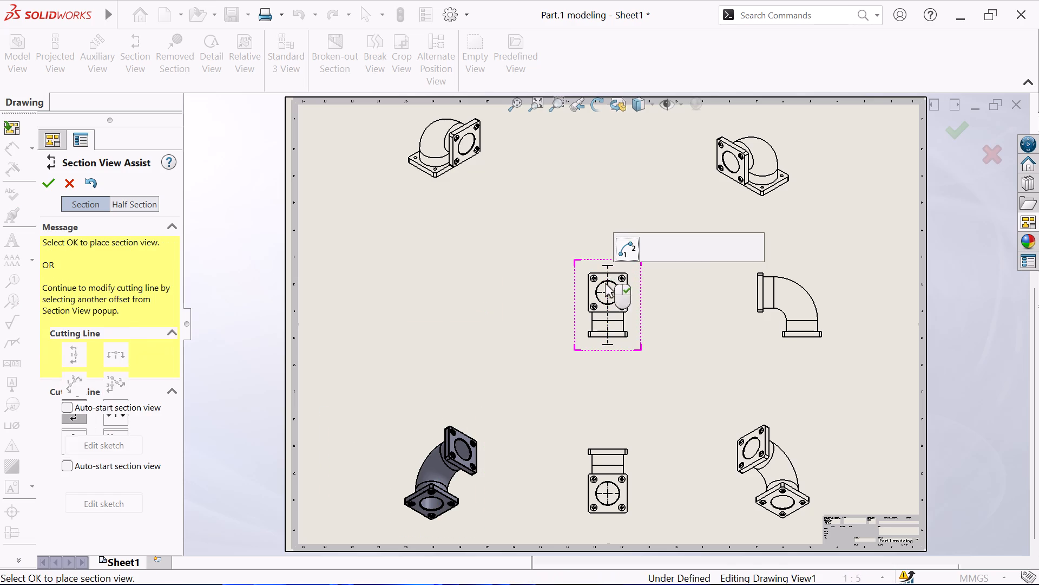
left_click(727, 247)
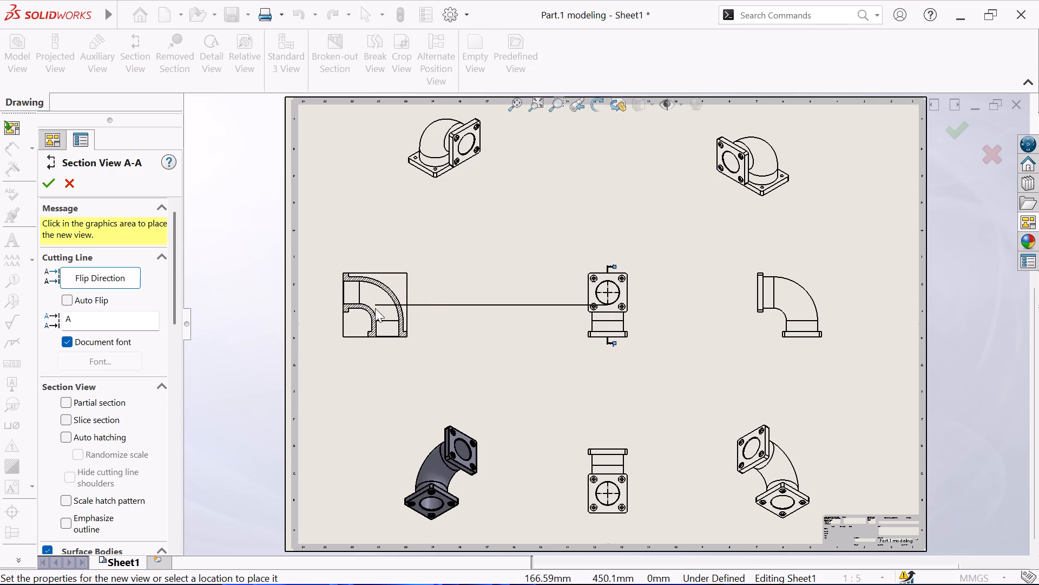
left_click(397, 316)
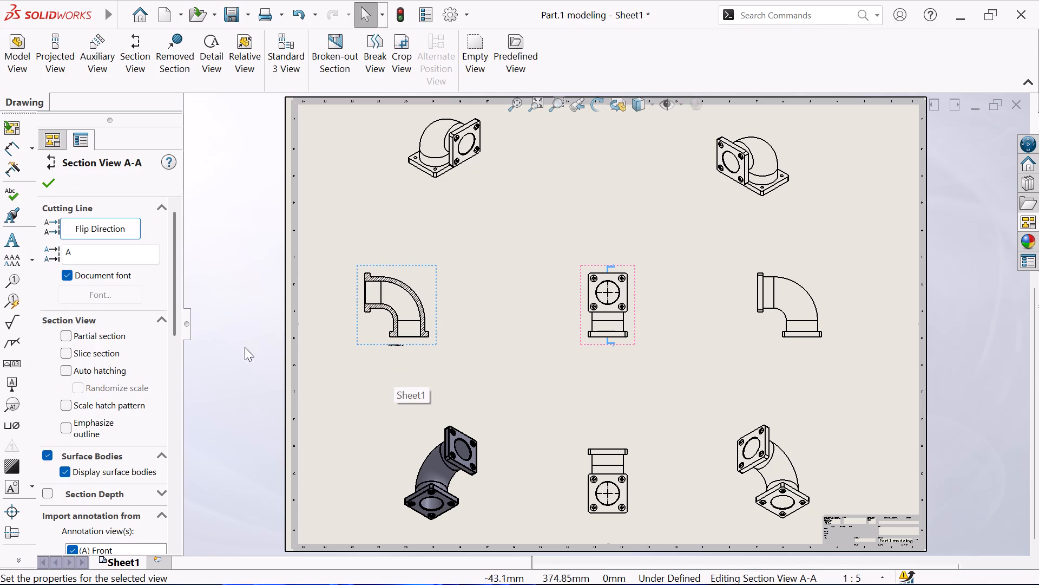
left_click(49, 178)
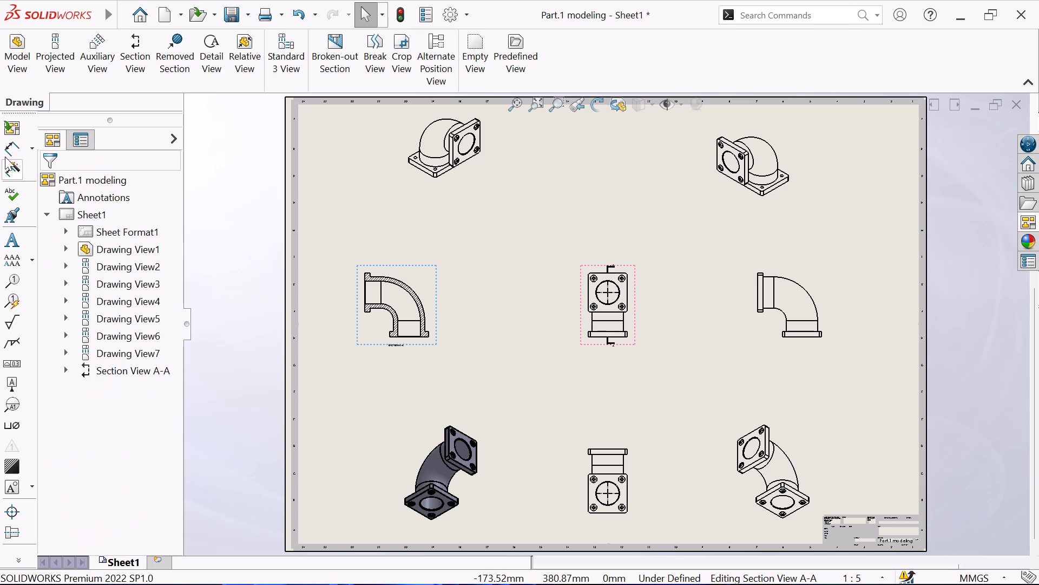
Dimension the height of the square flange in the central parent view, placing it on the view's right side.
left_click(5, 142)
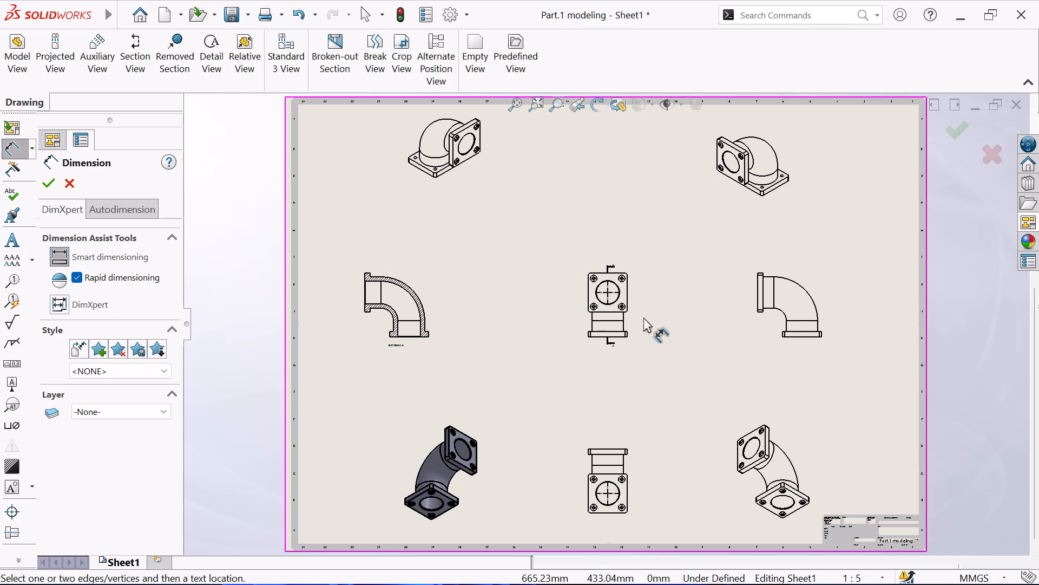
scroll(643, 317, "down", 1)
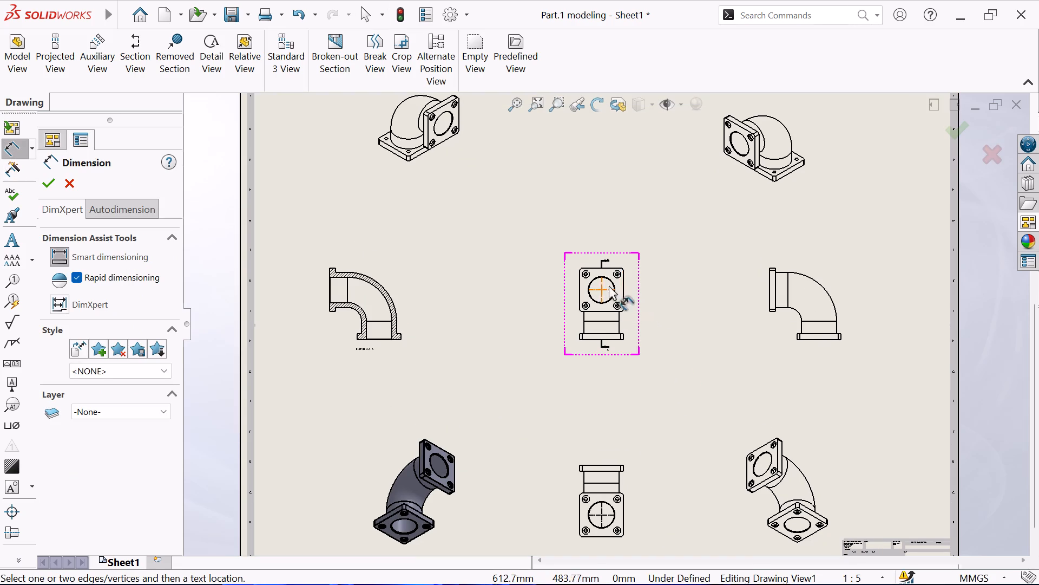
left_click(609, 269)
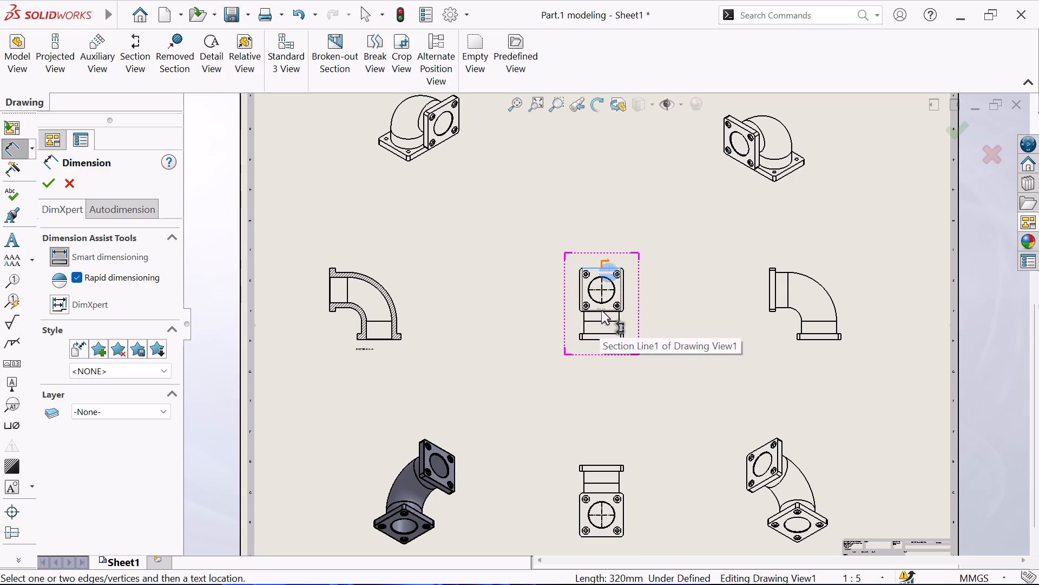
scroll(603, 315, "down", 3)
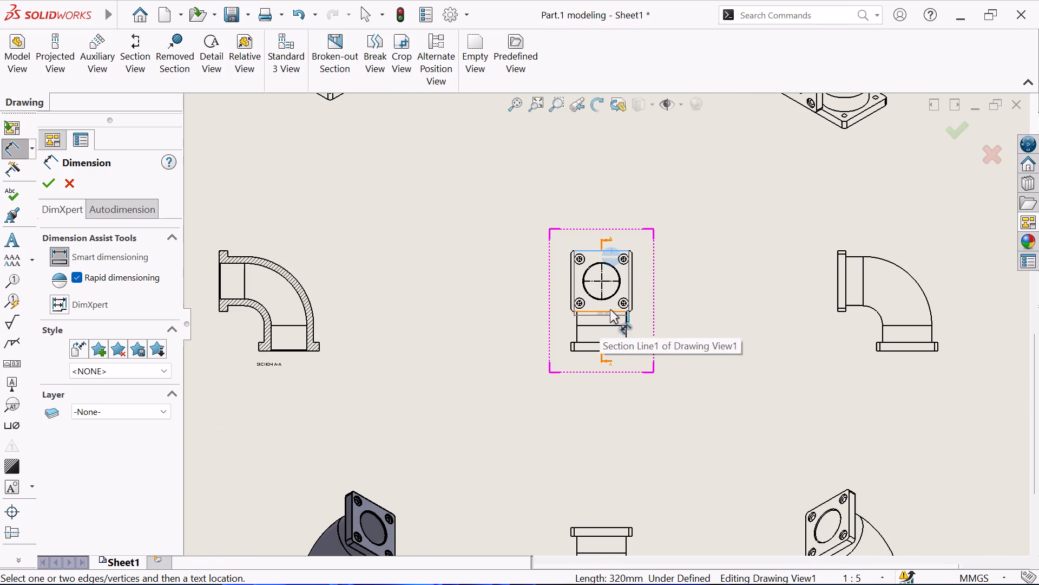
left_click(611, 312)
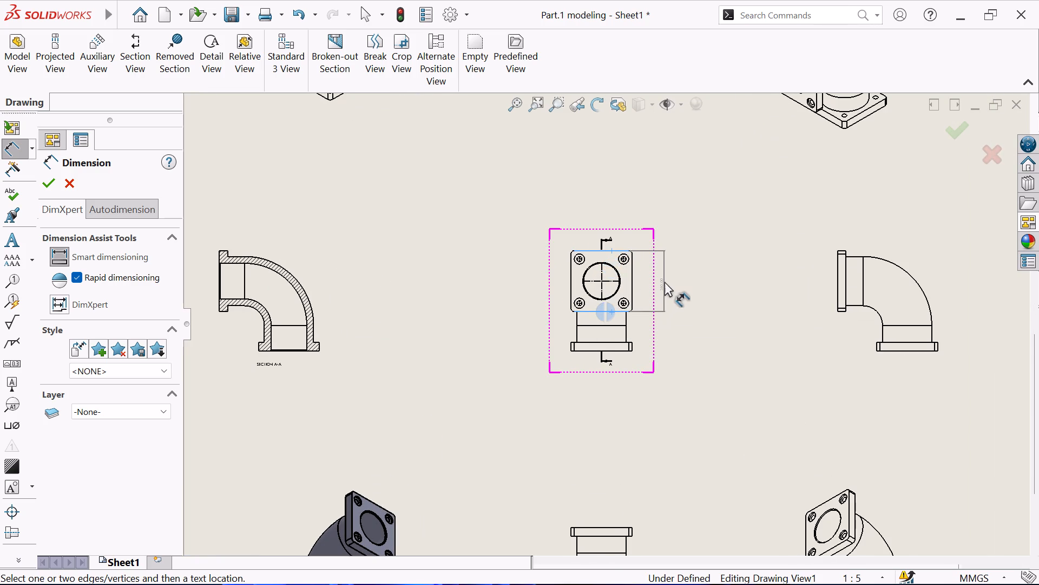
left_click(665, 281)
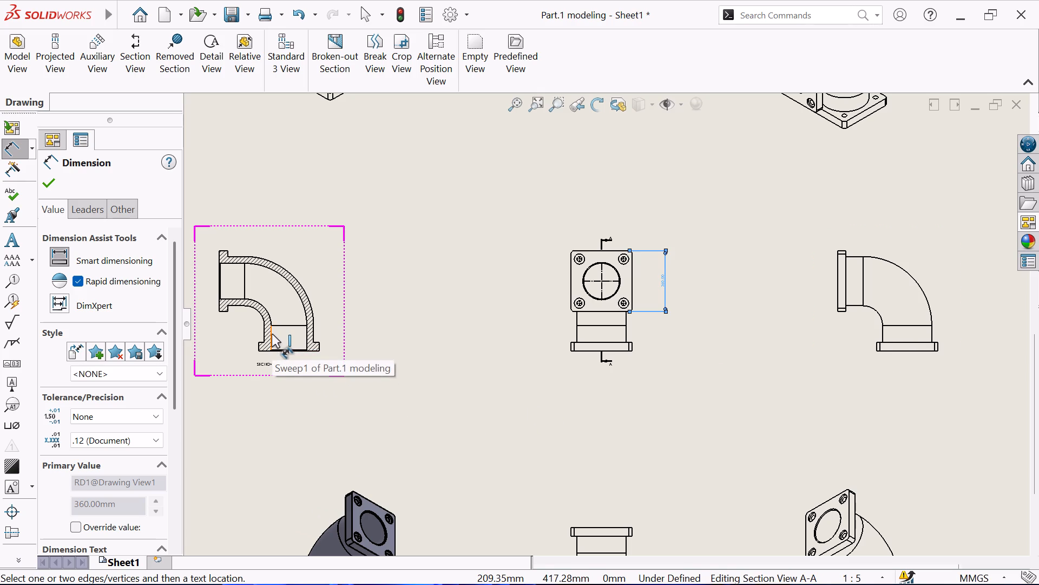
Dimension the inner and outer diameters of the pipe's lower straight end, placing both below the section view.
left_click(272, 334)
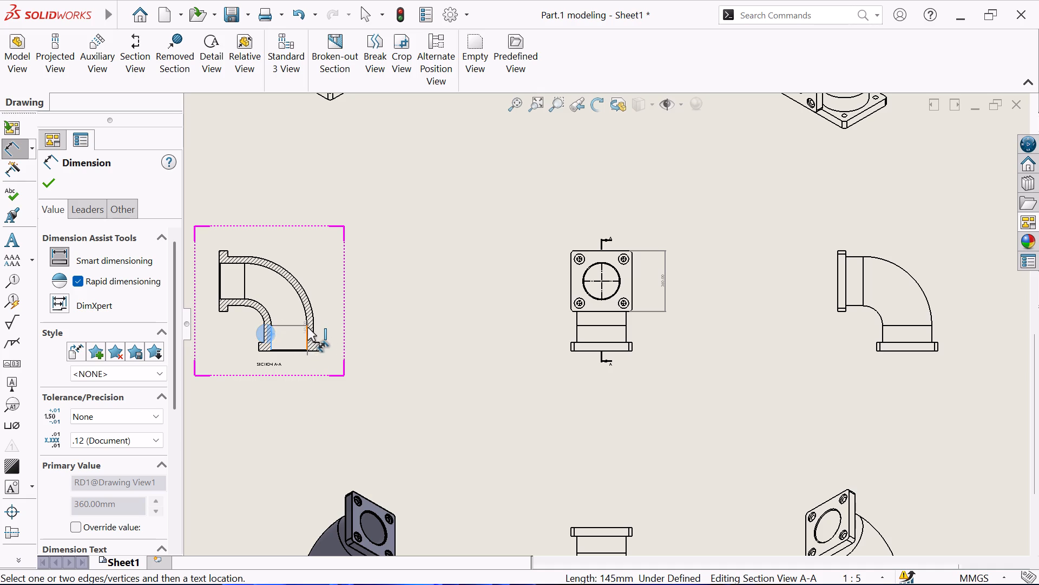
left_click(307, 327)
left_click(286, 369)
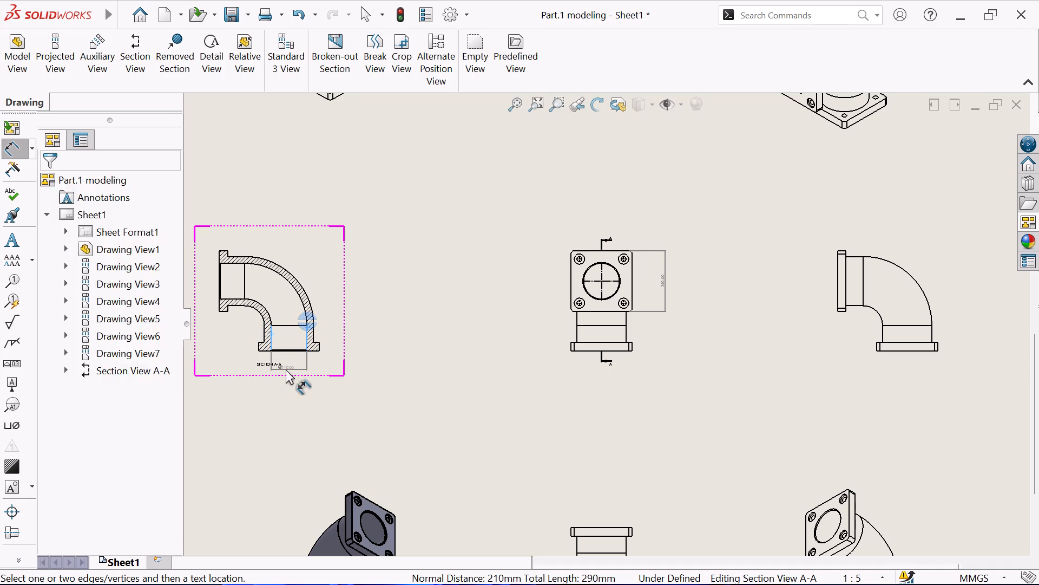
left_click(265, 329)
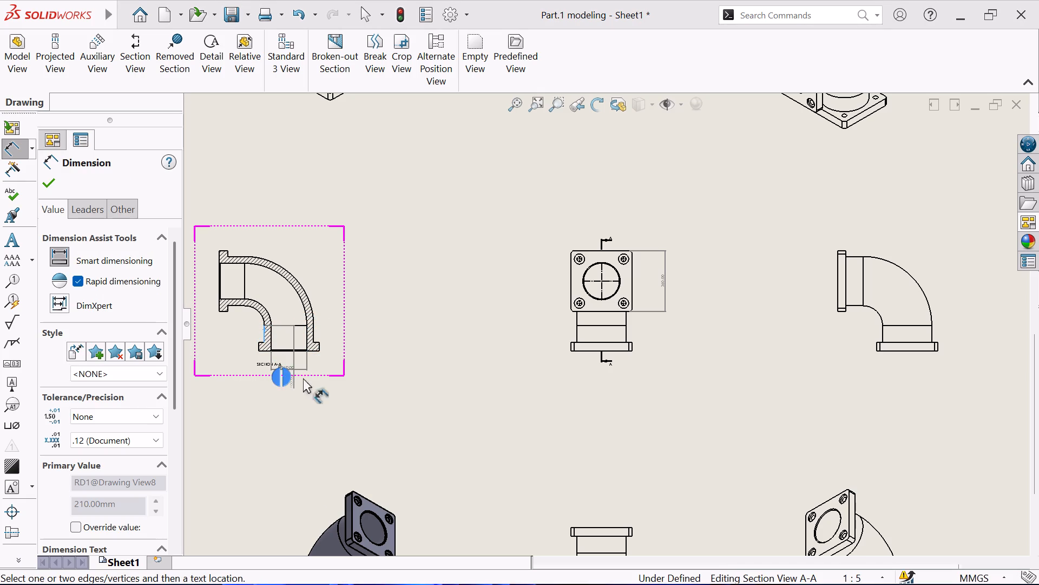
left_click(312, 333)
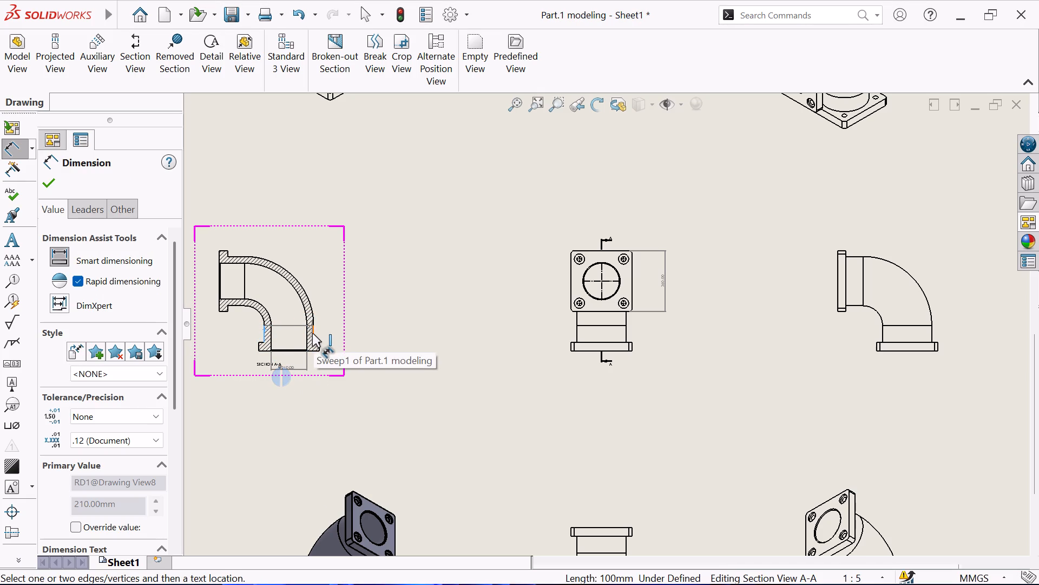
left_click(281, 381)
scroll(305, 391, "down", 5)
scroll(240, 370, "down", 2)
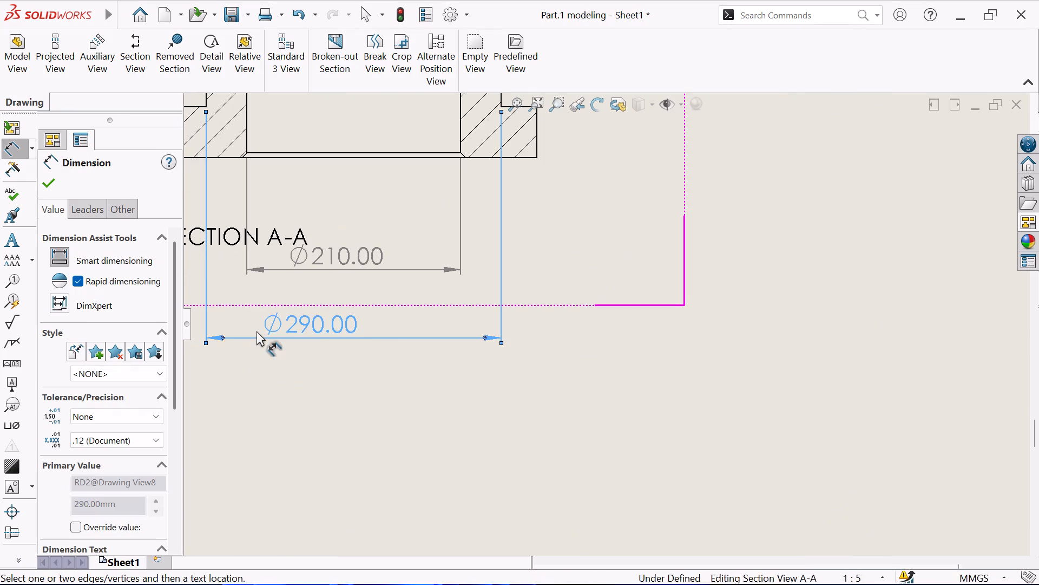
Dimension the lower straight end from the bend's end to the flange's bottom face in the projected side view.
scroll(325, 367, "up", 3)
scroll(469, 380, "up", 3)
scroll(589, 341, "up", 3)
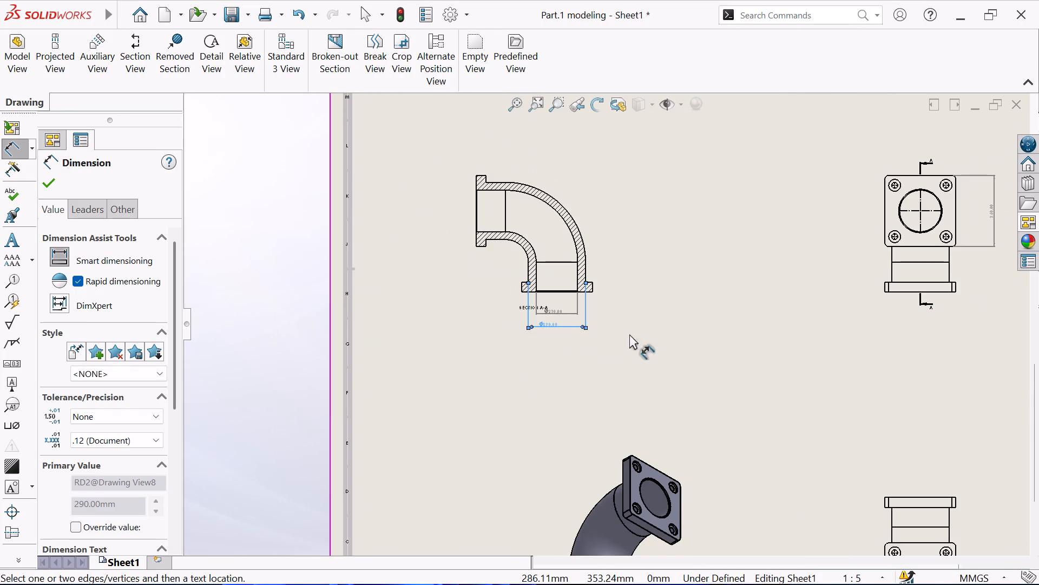
scroll(652, 328, "up", 2)
scroll(797, 354, "up", 1)
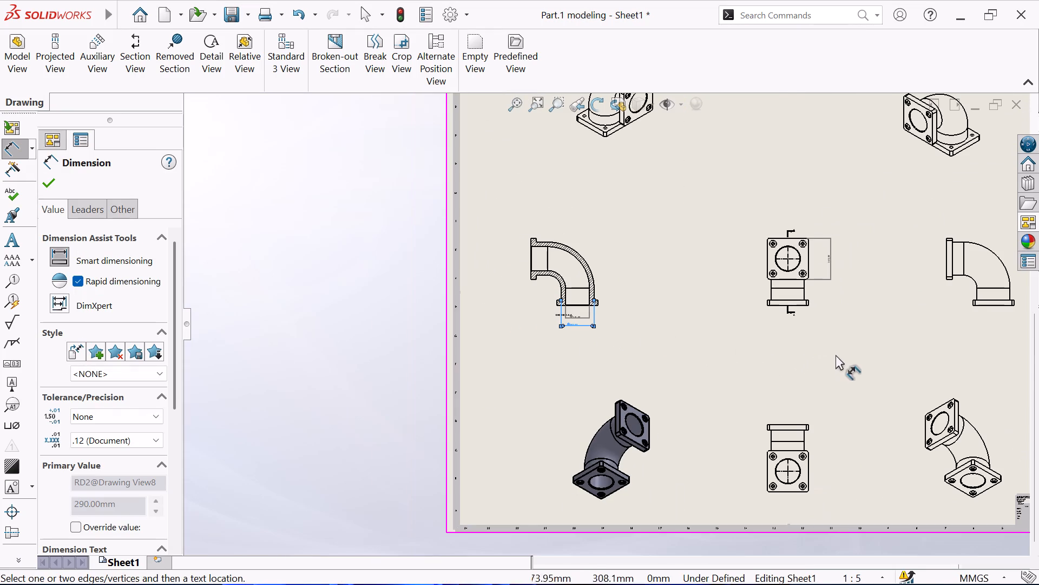
scroll(841, 352, "up", 2)
scroll(848, 334, "down", 3)
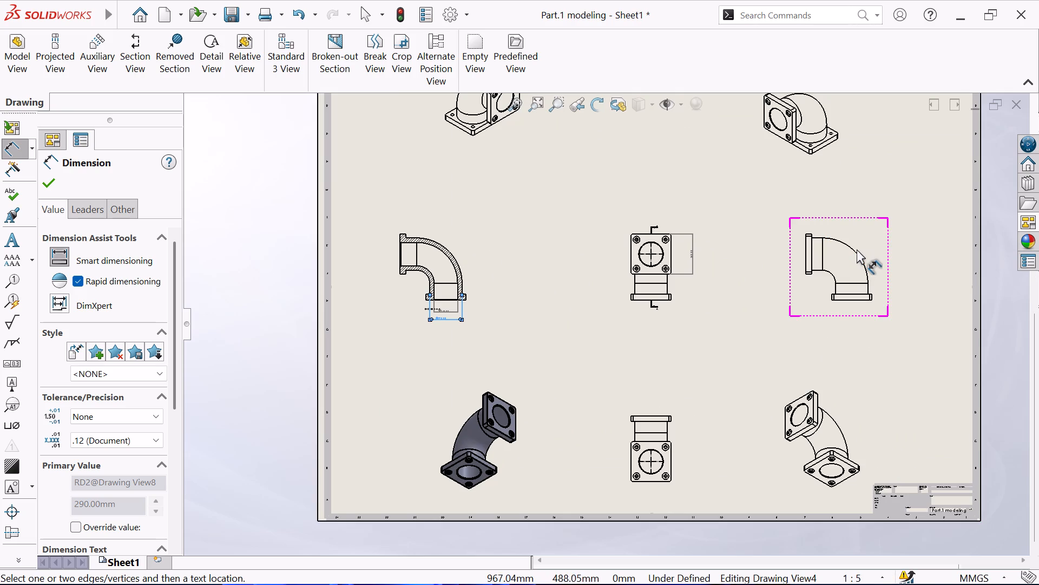
scroll(858, 290, "down", 2)
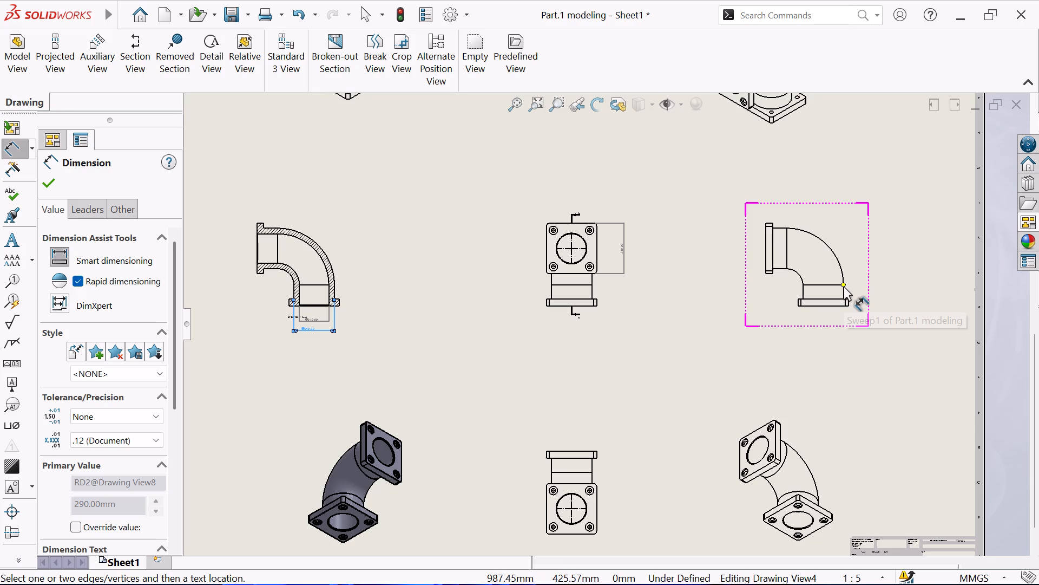
left_click(844, 286)
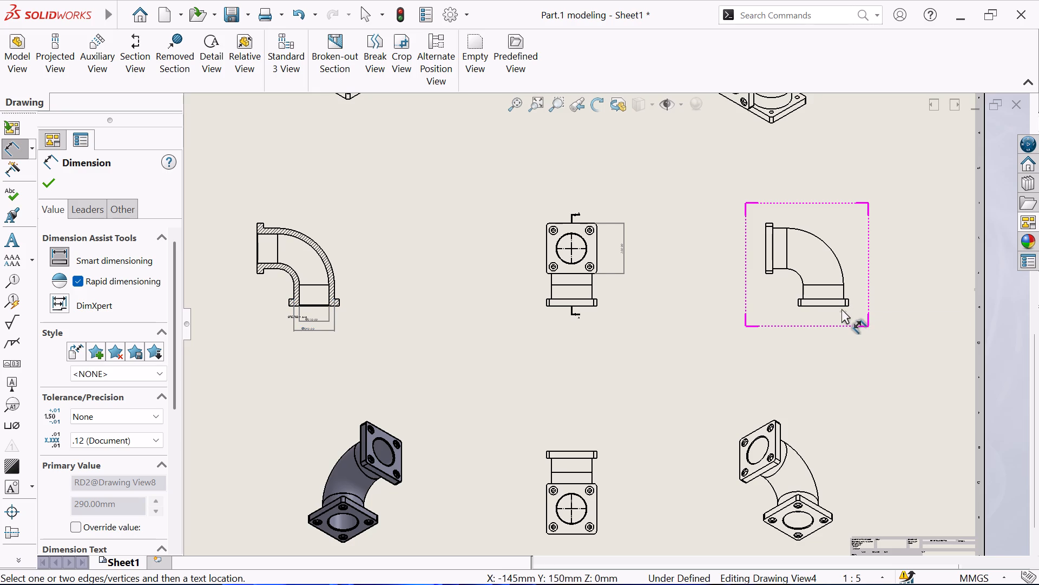
left_click(840, 305)
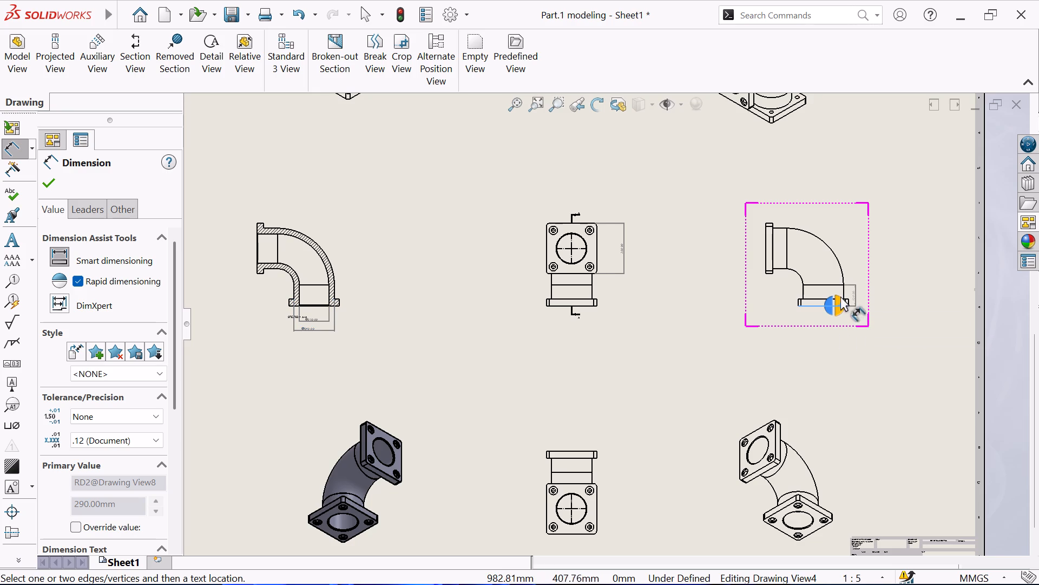
left_click(882, 292)
scroll(883, 305, "down", 3)
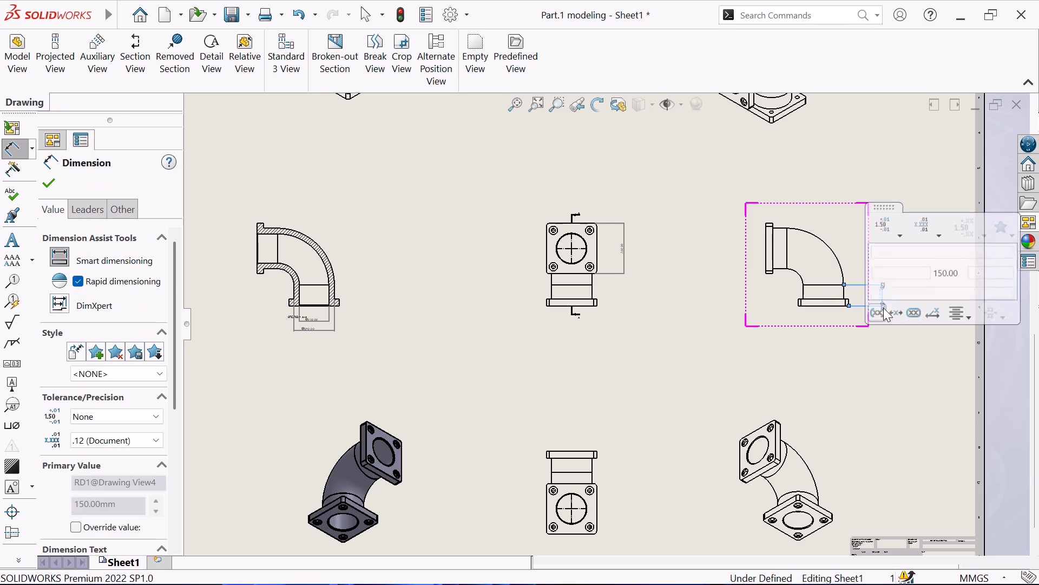
left_click(869, 355)
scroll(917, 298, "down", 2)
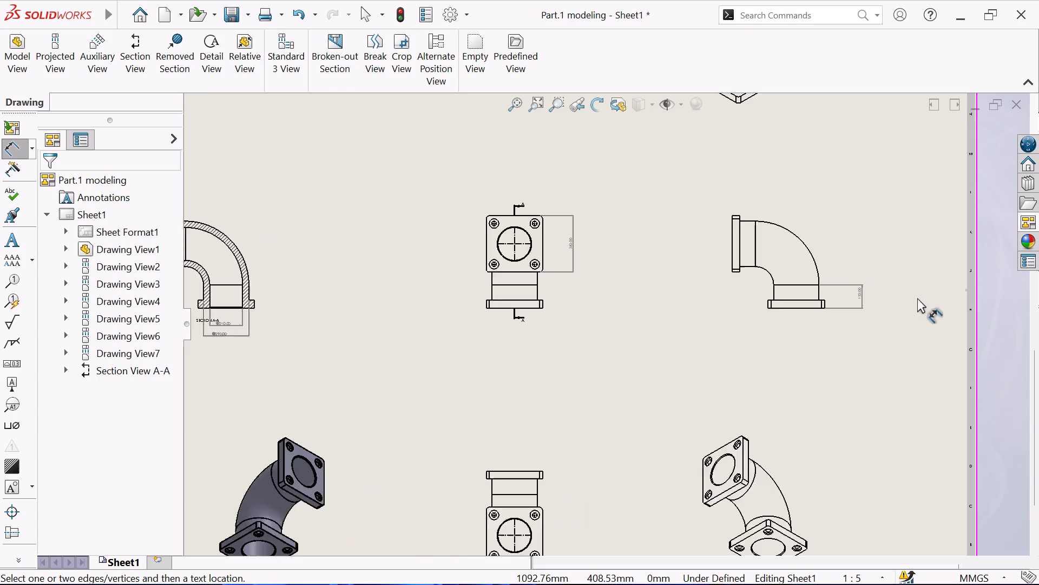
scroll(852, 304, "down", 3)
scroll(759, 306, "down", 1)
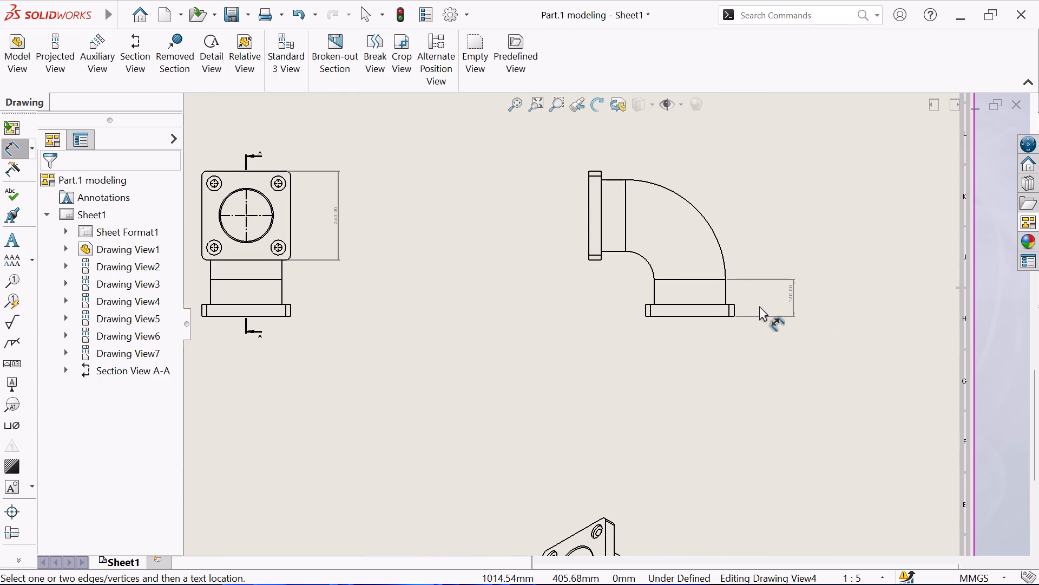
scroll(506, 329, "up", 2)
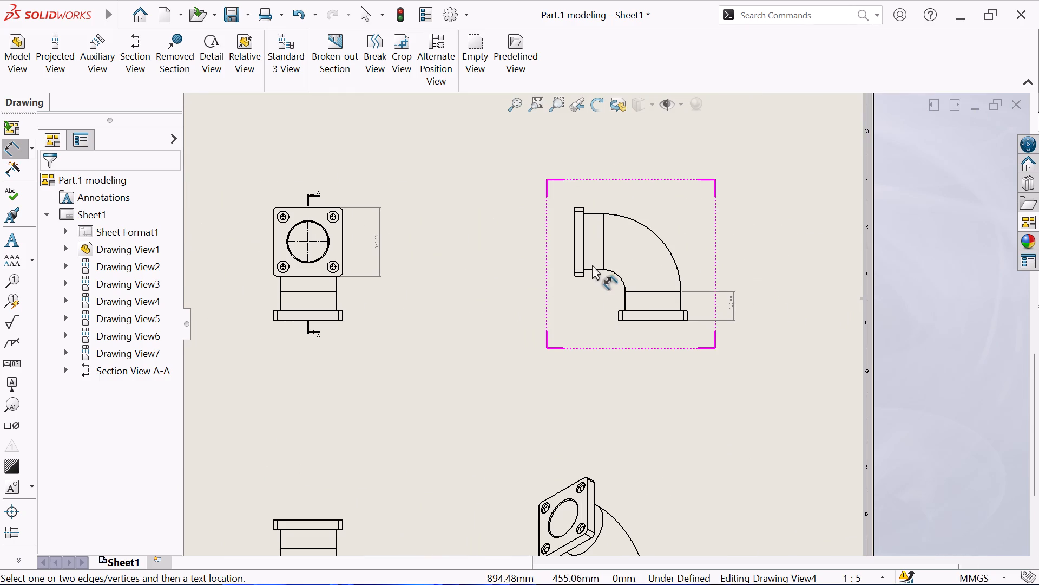
Dimension the thickness of the vertical flange in the projected side view, placing it below the flange.
left_click(575, 248)
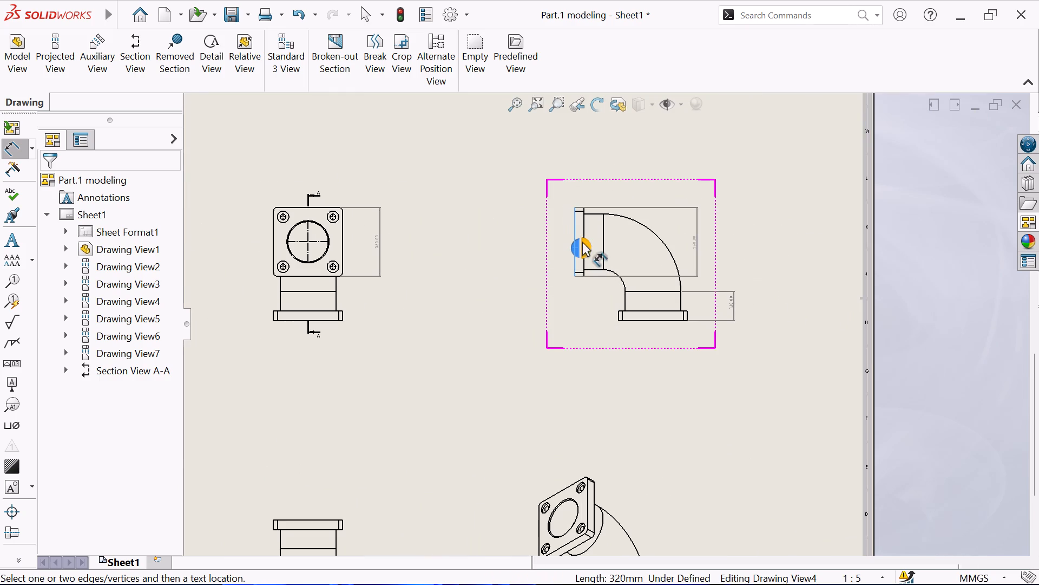
left_click(584, 231)
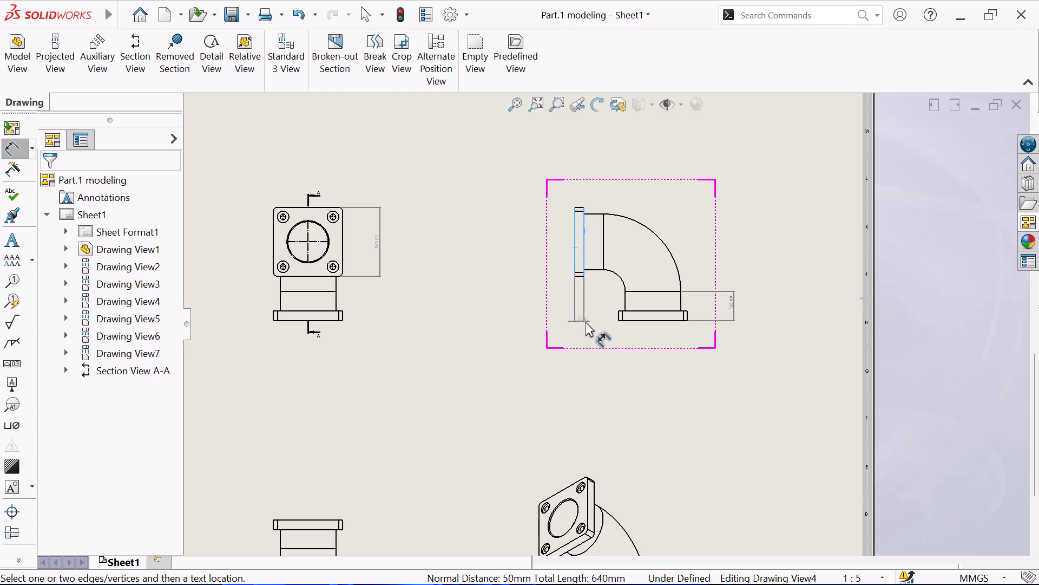
left_click(586, 322)
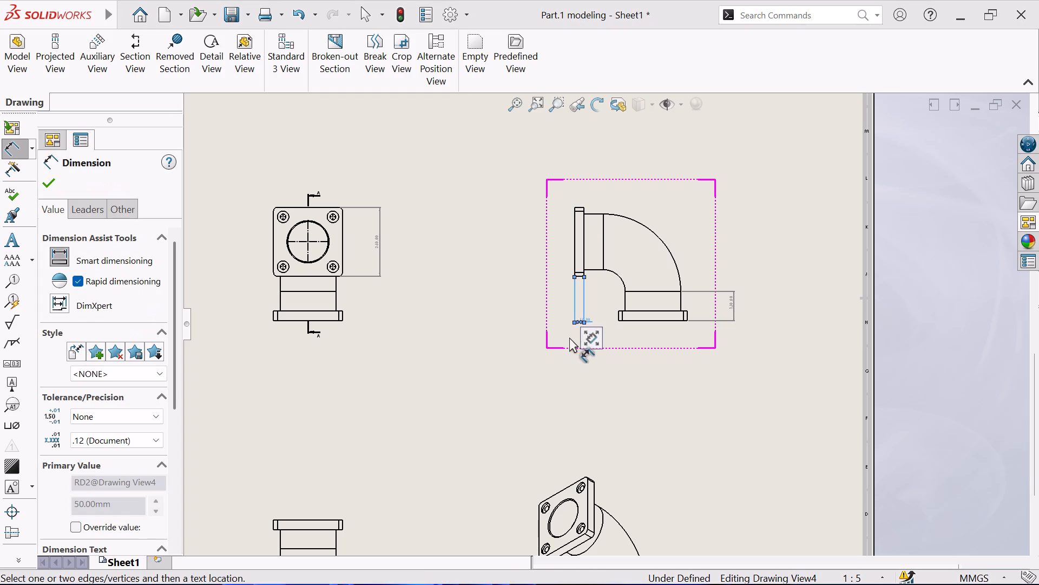
Dimension the outer circle of the lower-right bolt hole and the inner circle of the upper-right one in the central view.
scroll(333, 272, "down", 3)
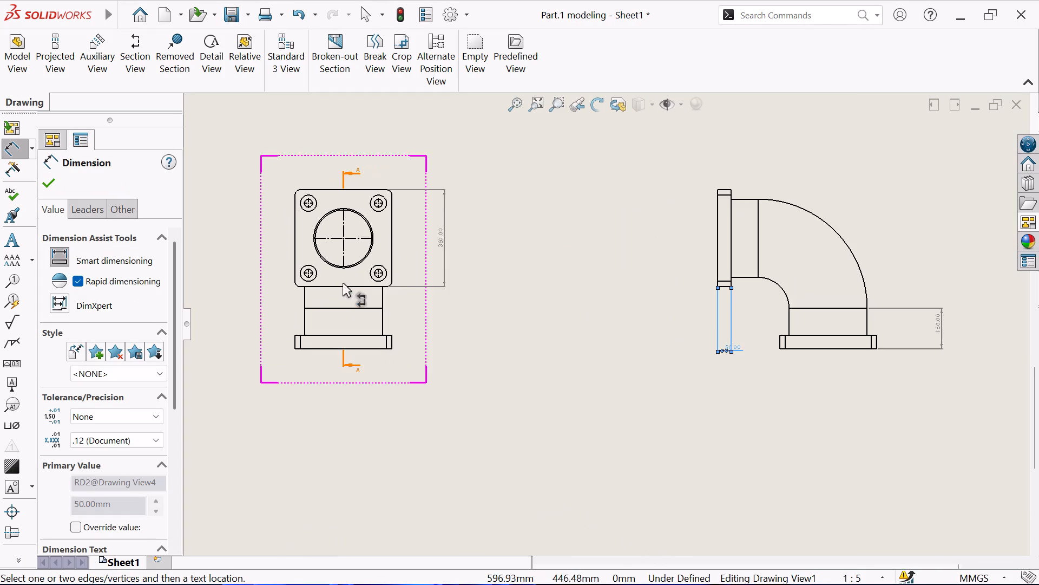
scroll(346, 287, "down", 1)
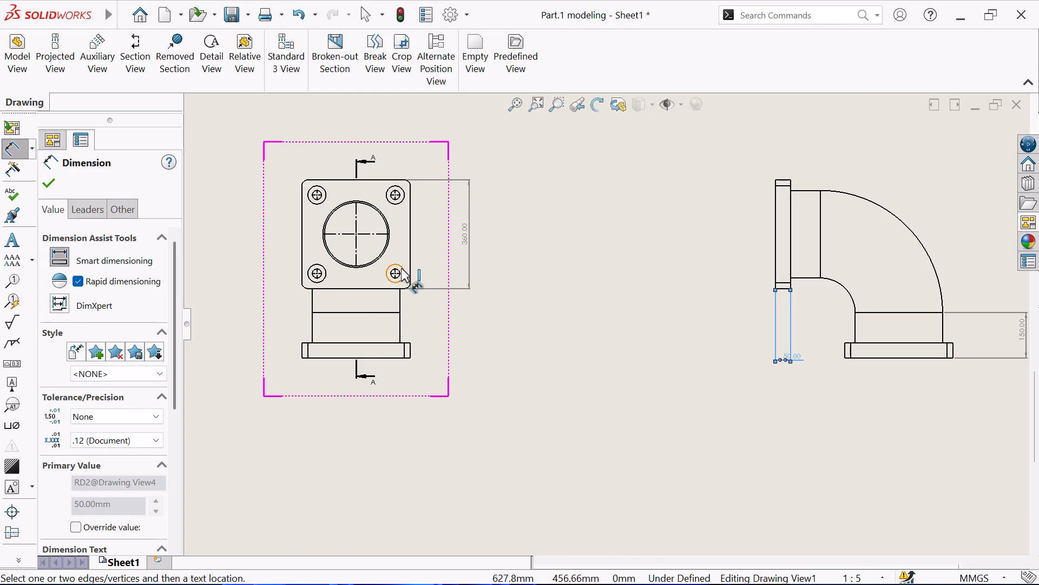
left_click(401, 268)
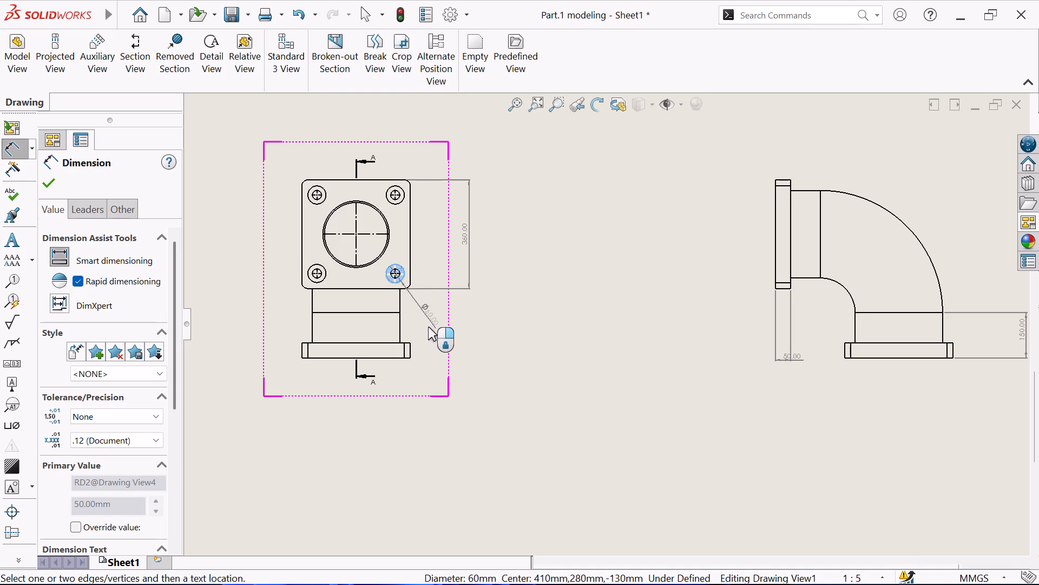
left_click(428, 328)
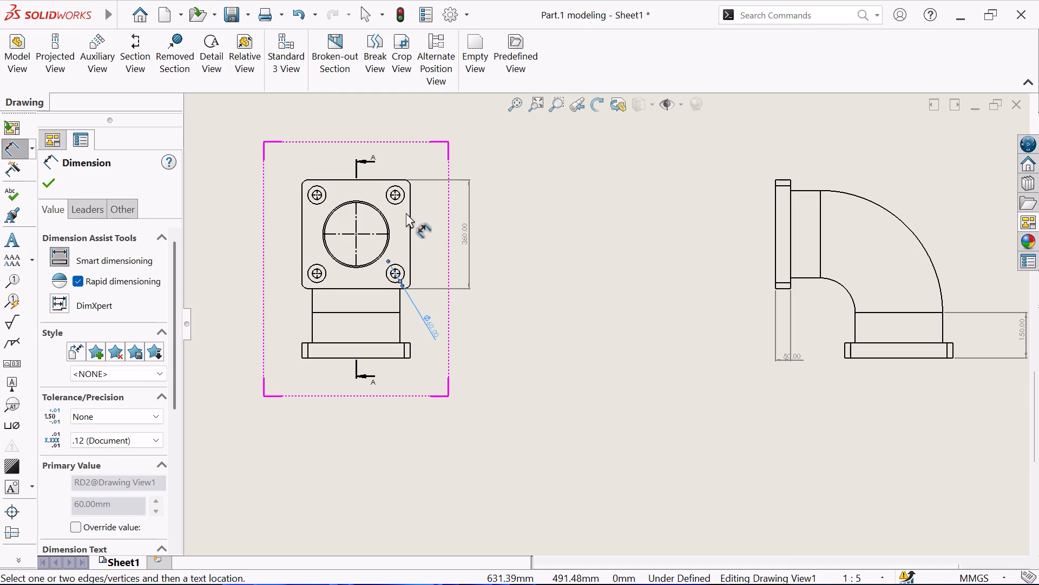
left_click(398, 197)
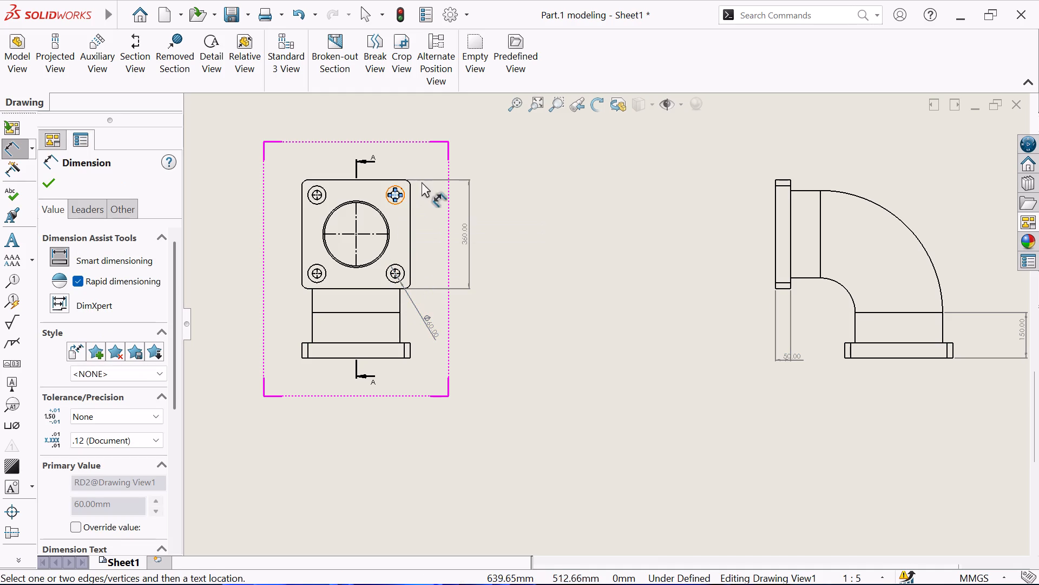
key("Escape")
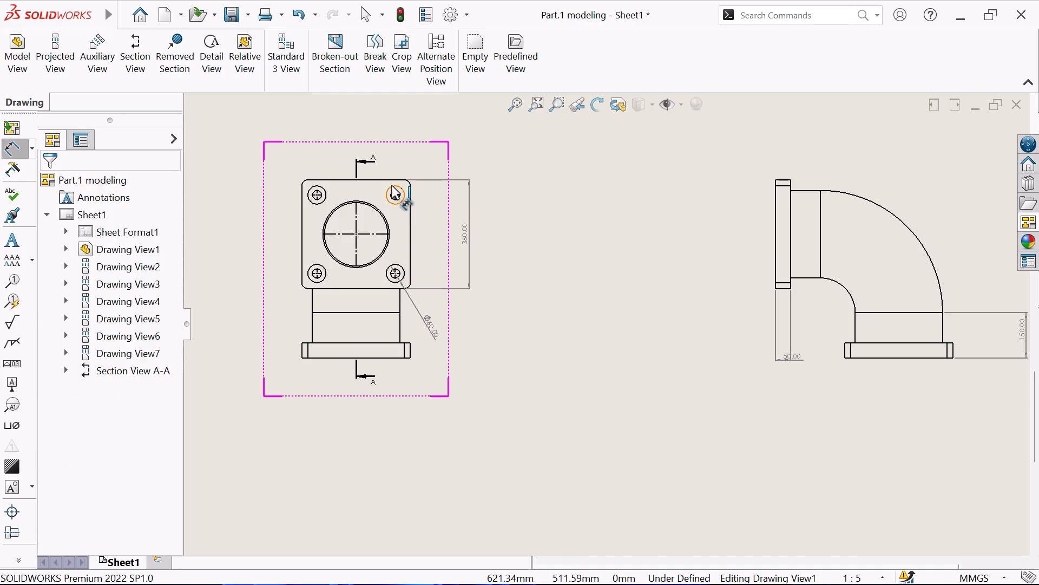
scroll(391, 185, "down", 2)
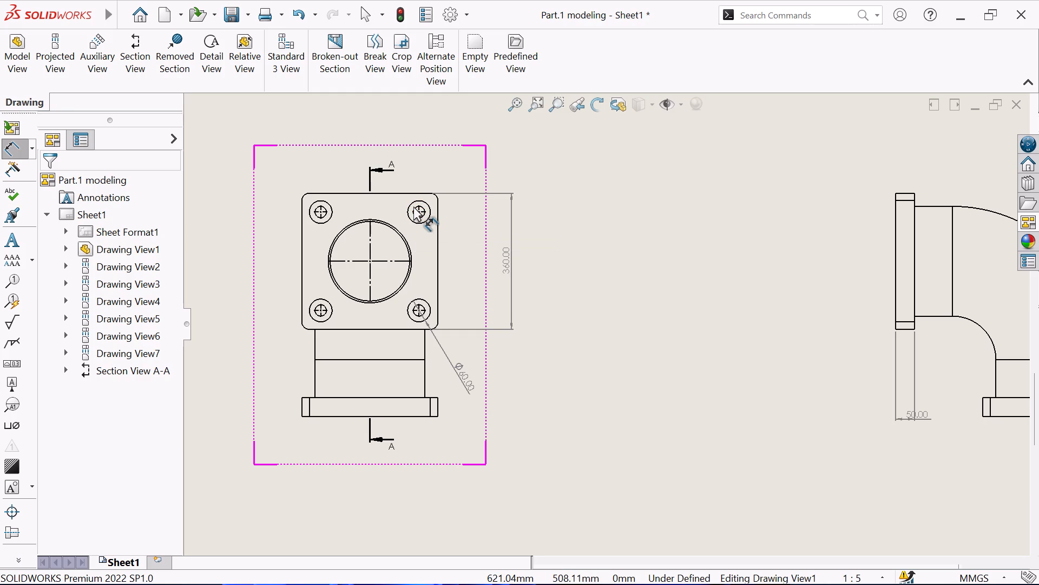
left_click(415, 208)
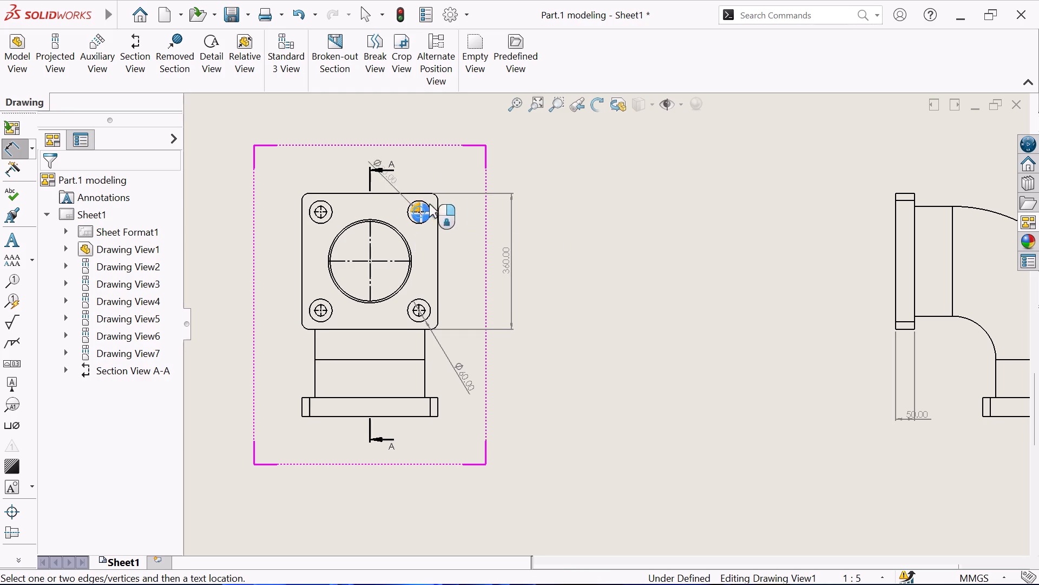
left_click(469, 173)
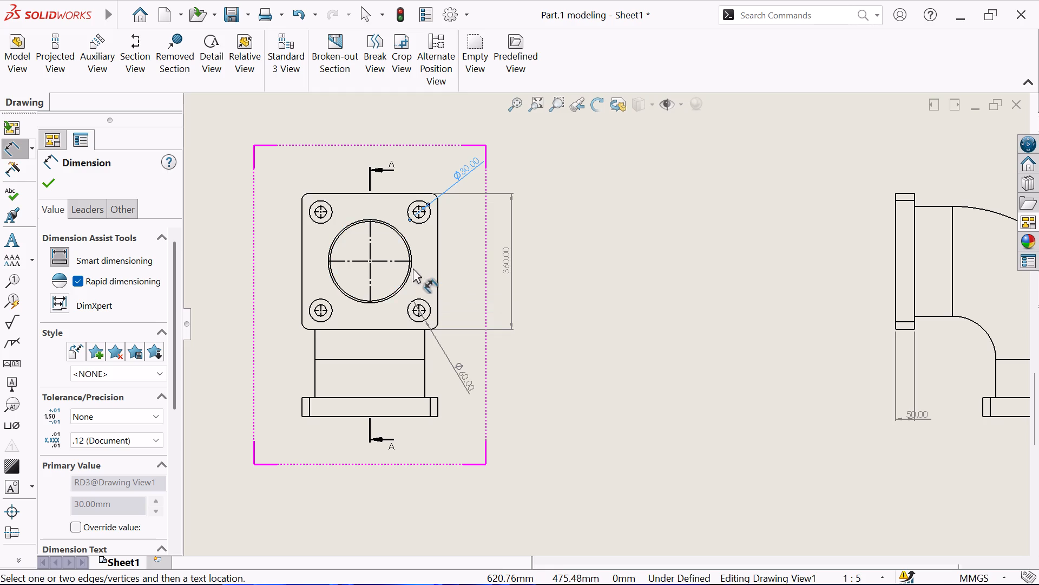
Dimension the diameter of the smaller of the two bore circles in the central view, placing it to the bore's lower right.
left_click(410, 252)
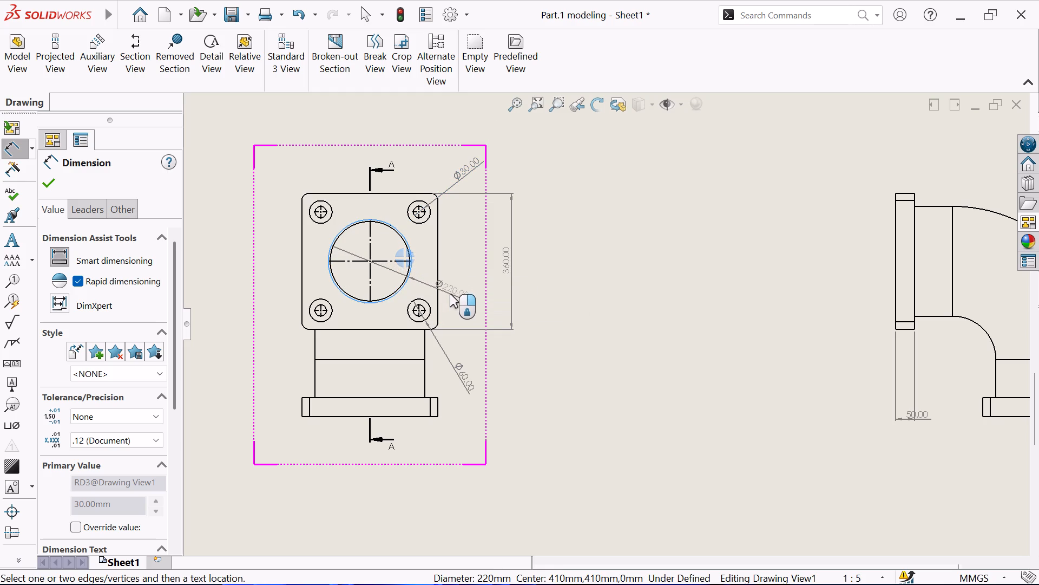
key("Escape")
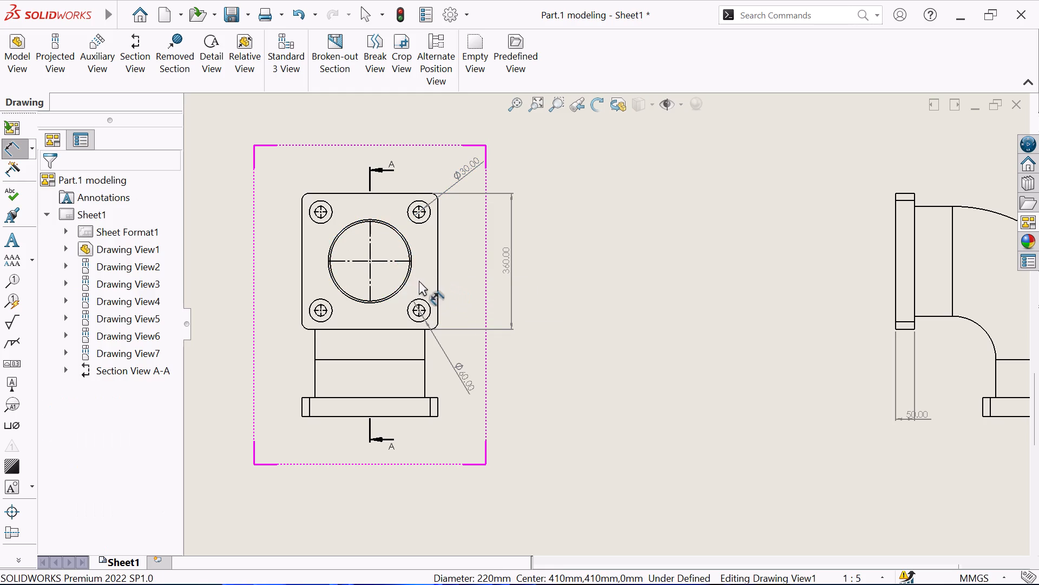
left_click(408, 269)
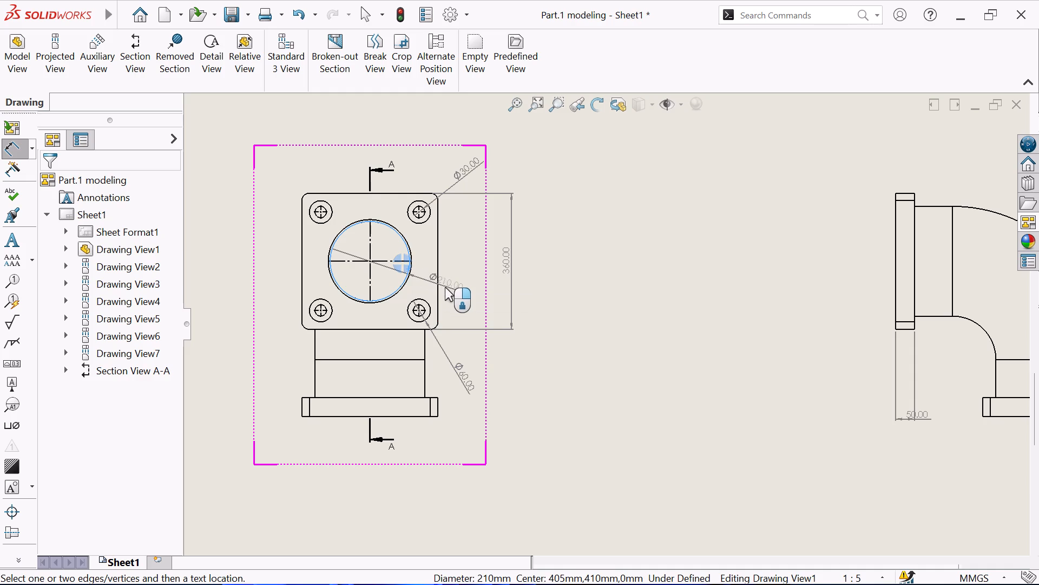
left_click(458, 291)
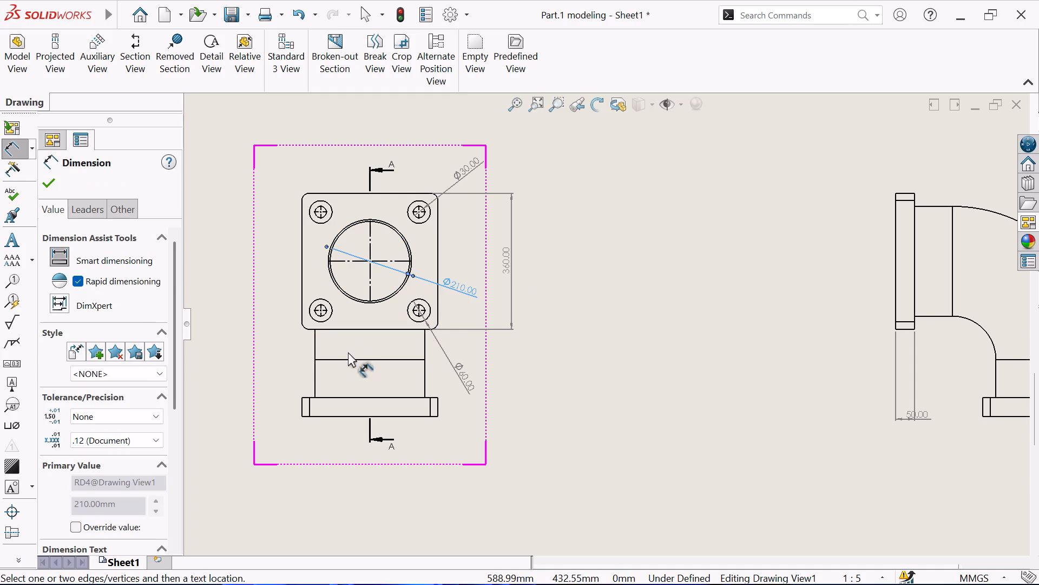
Dimension the pipe's outer width between its two vertical edges in the central view, placing it below the bottom flange.
scroll(318, 368, "up", 1)
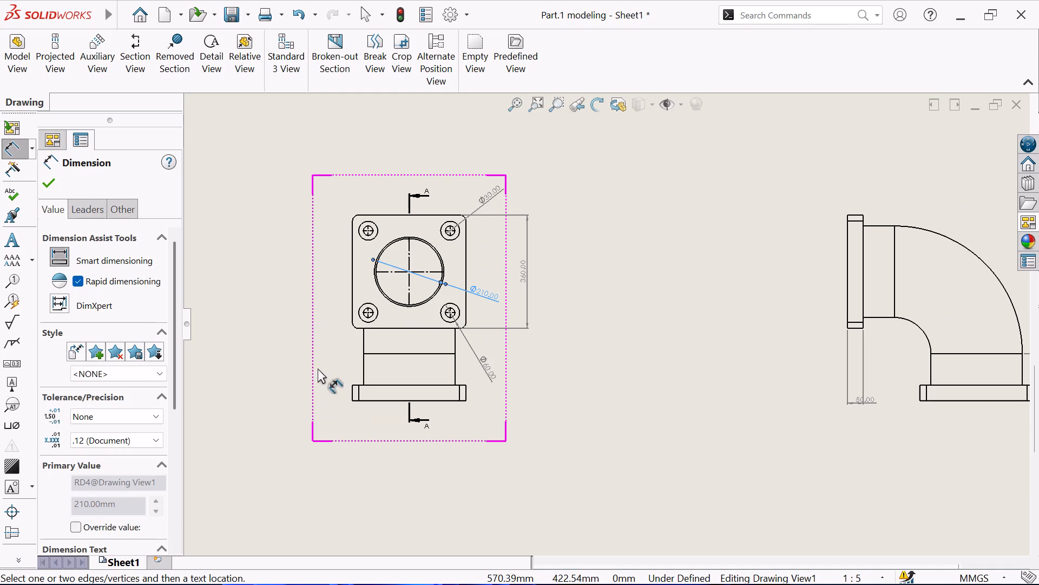
left_click(363, 344)
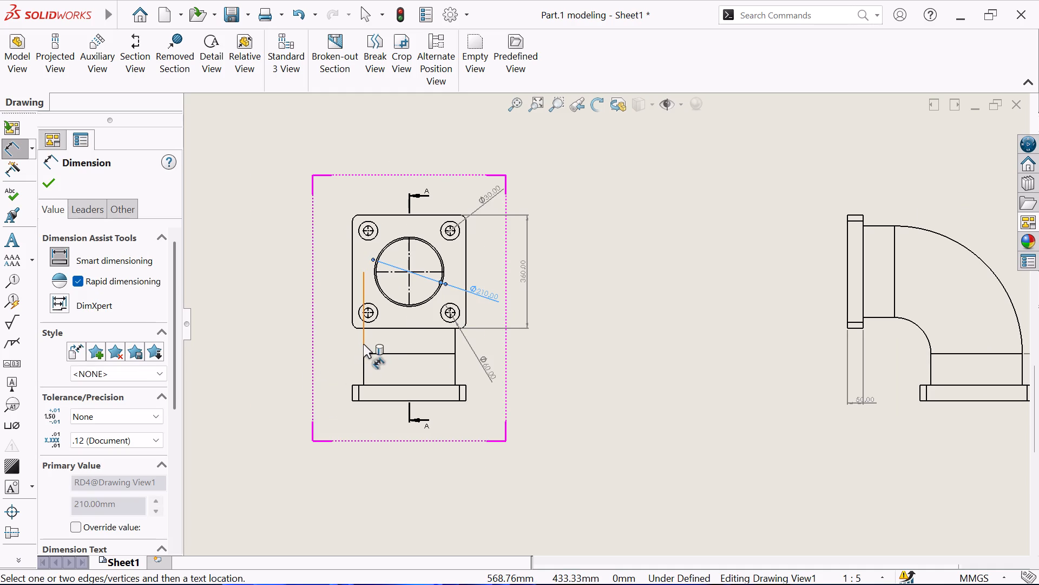
left_click(455, 361)
left_click(425, 435)
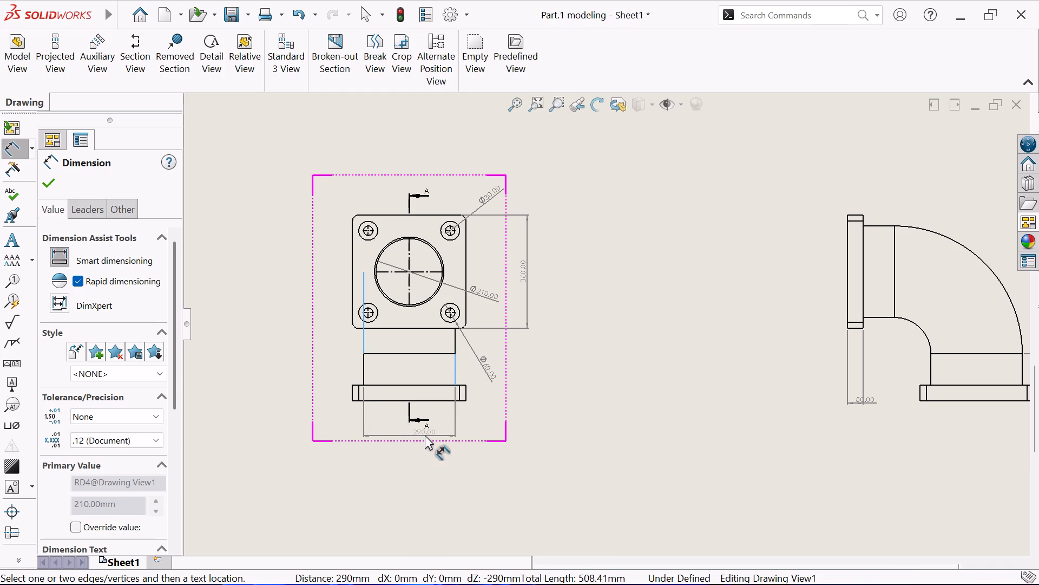
Leave dimensioning and set the section view's display style to Hidden Lines Visible.
scroll(269, 363, "up", 4)
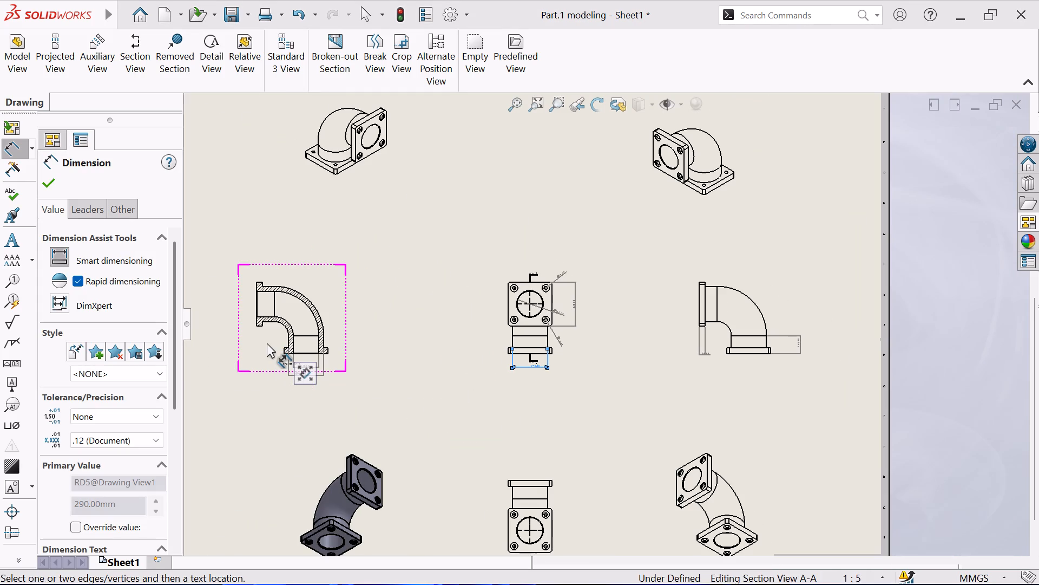
left_click(267, 343)
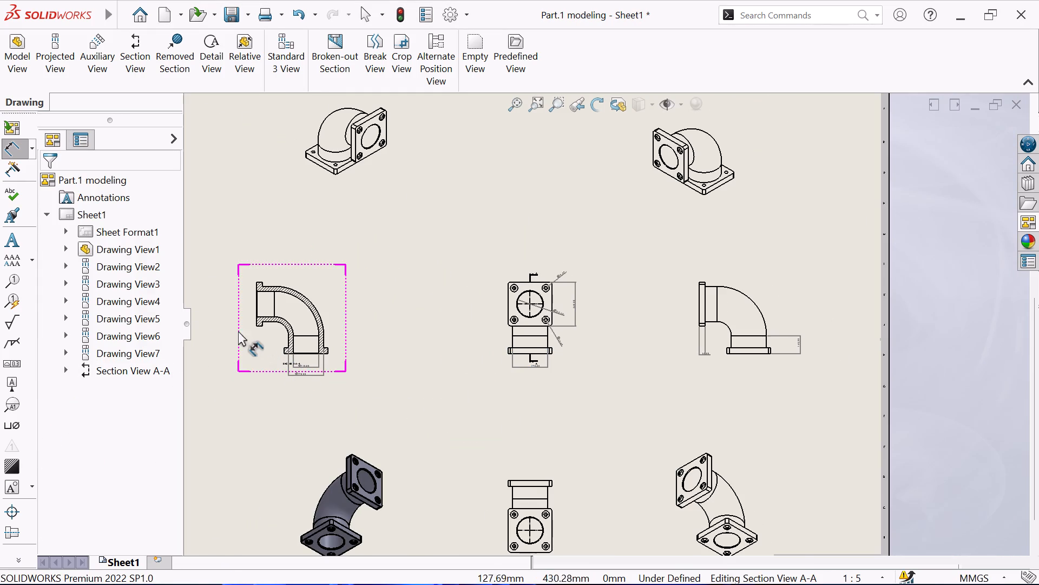
left_click(287, 276)
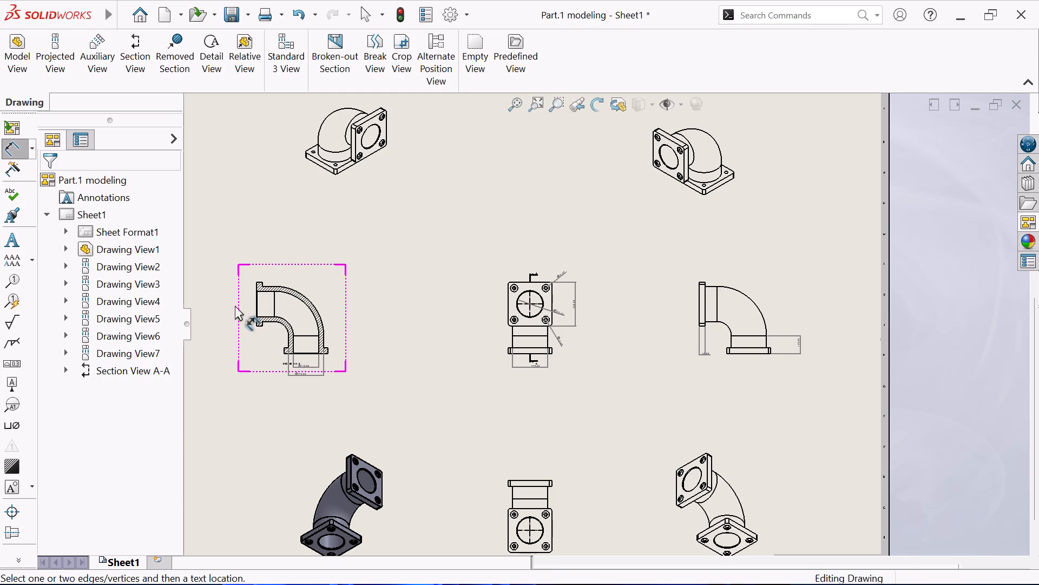
left_click(273, 333)
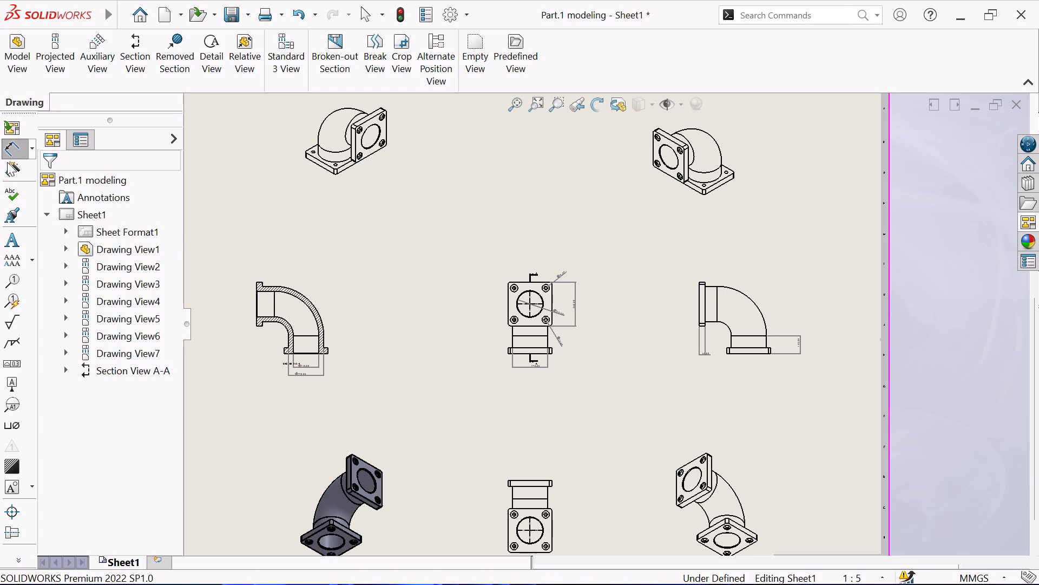
right_click(409, 253)
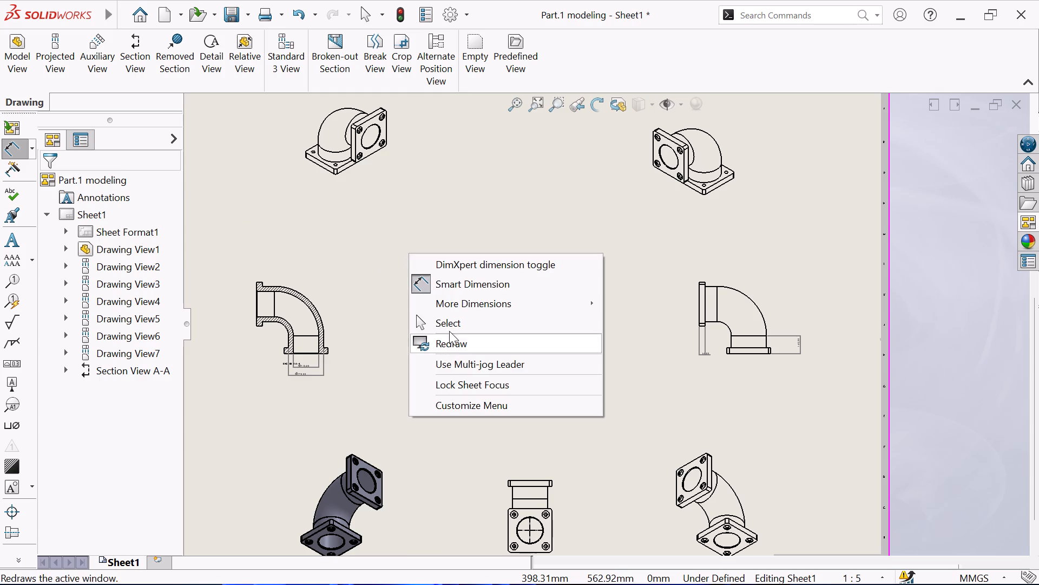
left_click(449, 327)
left_click(268, 341)
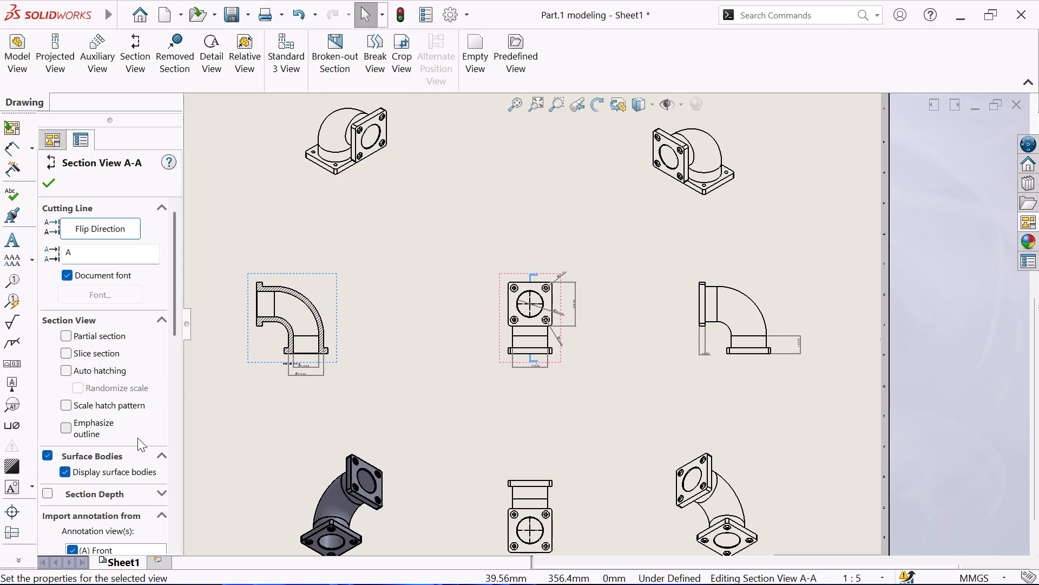
scroll(134, 447, "down", 1)
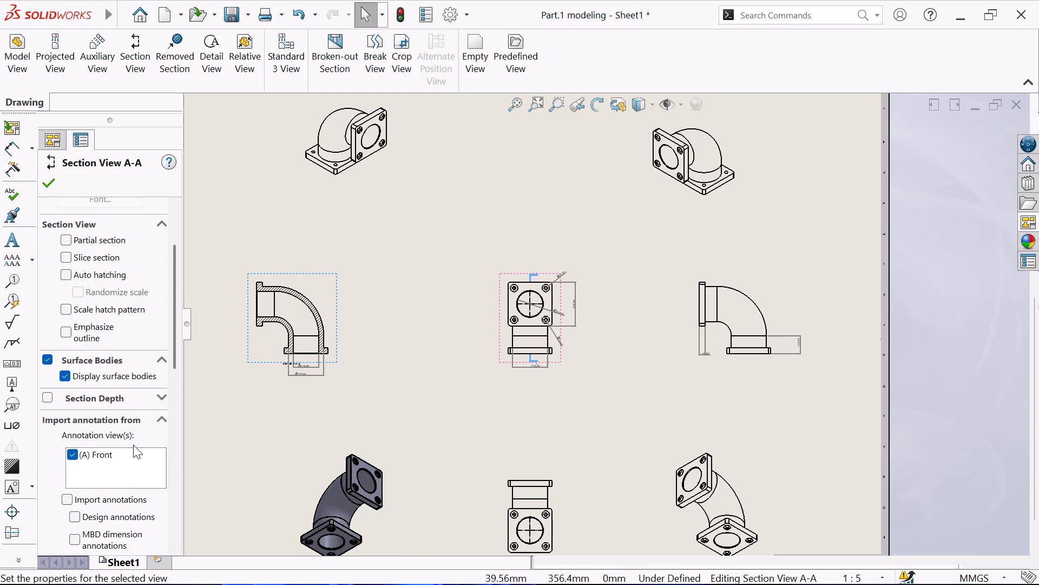
scroll(103, 370, "up", 1)
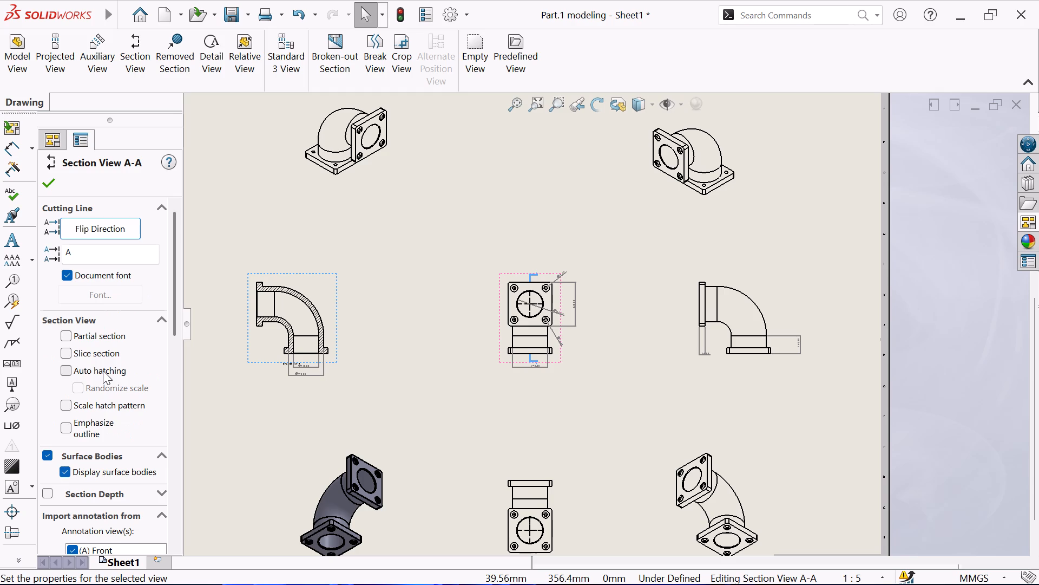
scroll(82, 430, "down", 1)
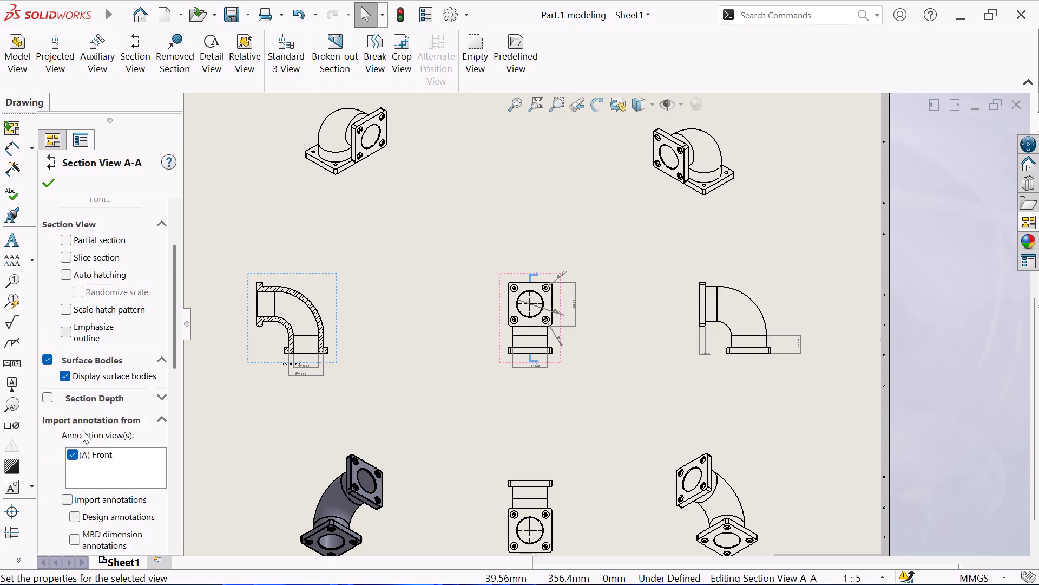
scroll(82, 430, "down", 2)
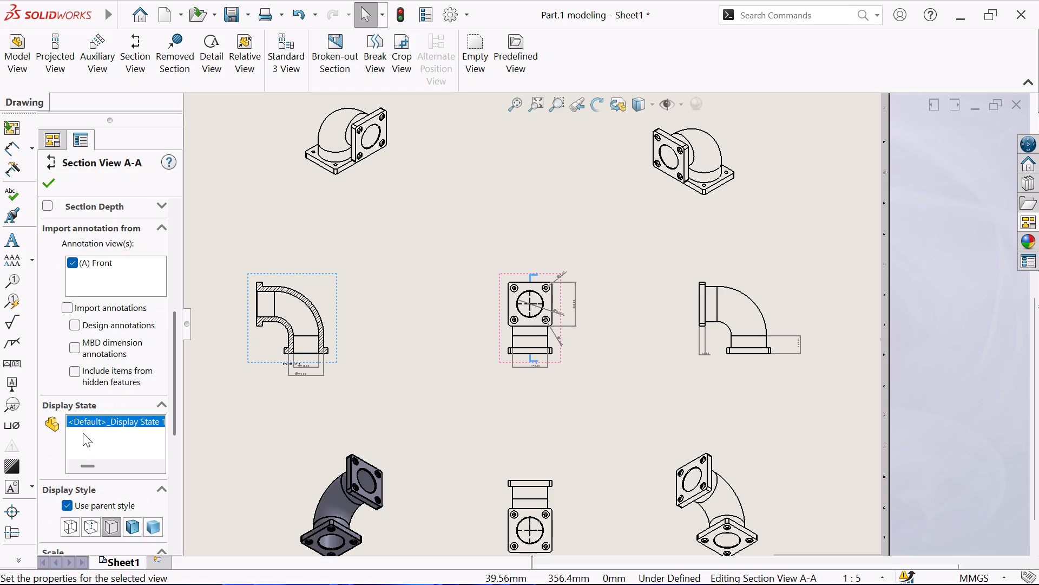
left_click(90, 526)
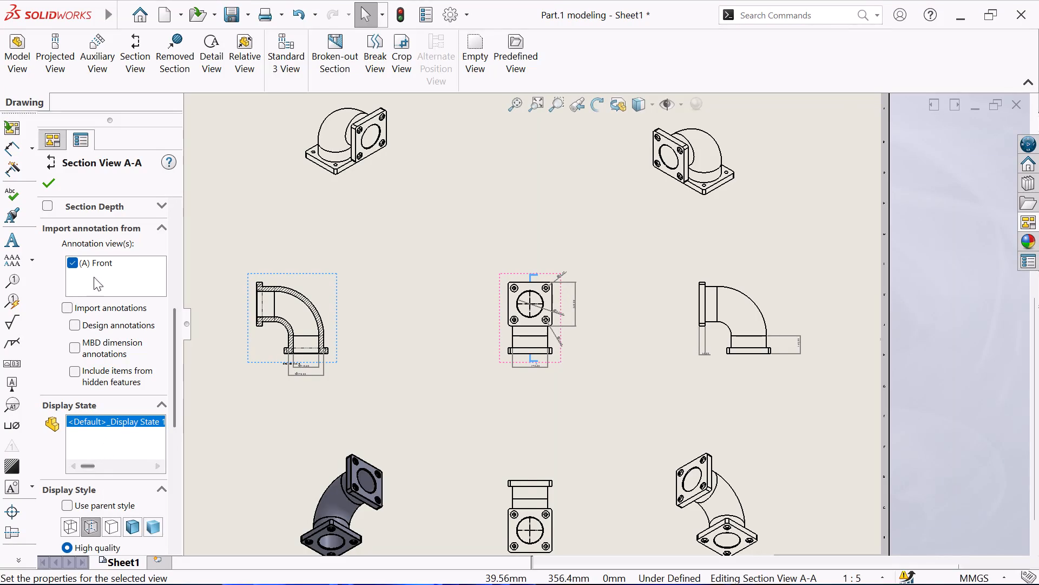
Set the projected side view's display style to Hidden Lines Visible.
left_click(768, 296)
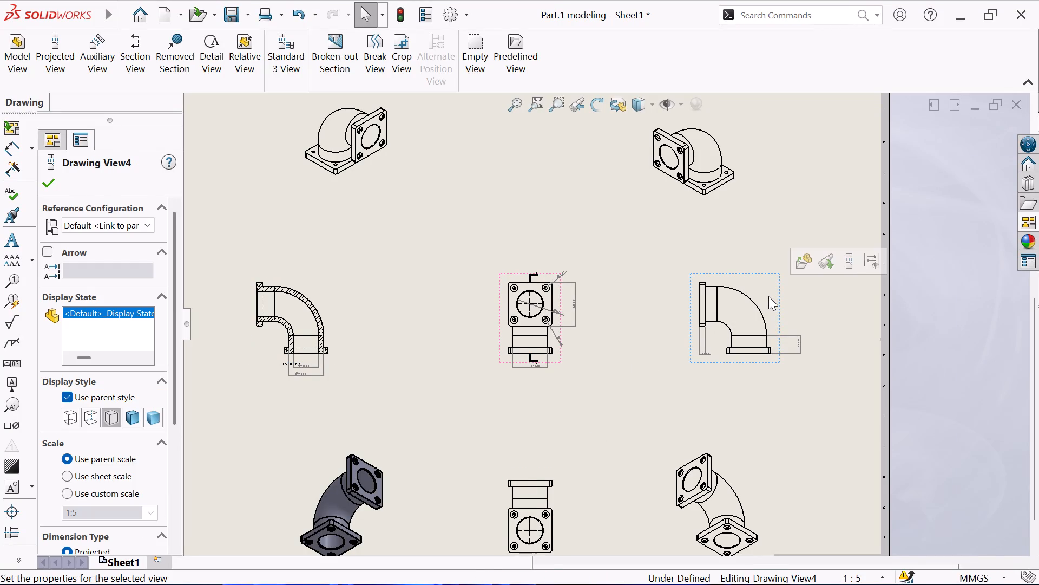
left_click(93, 418)
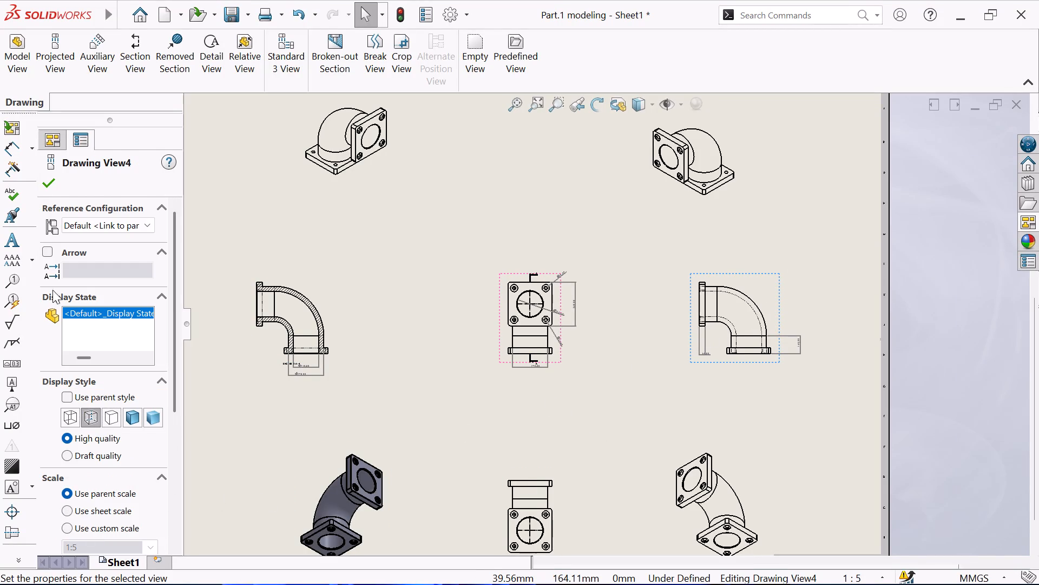
left_click(44, 184)
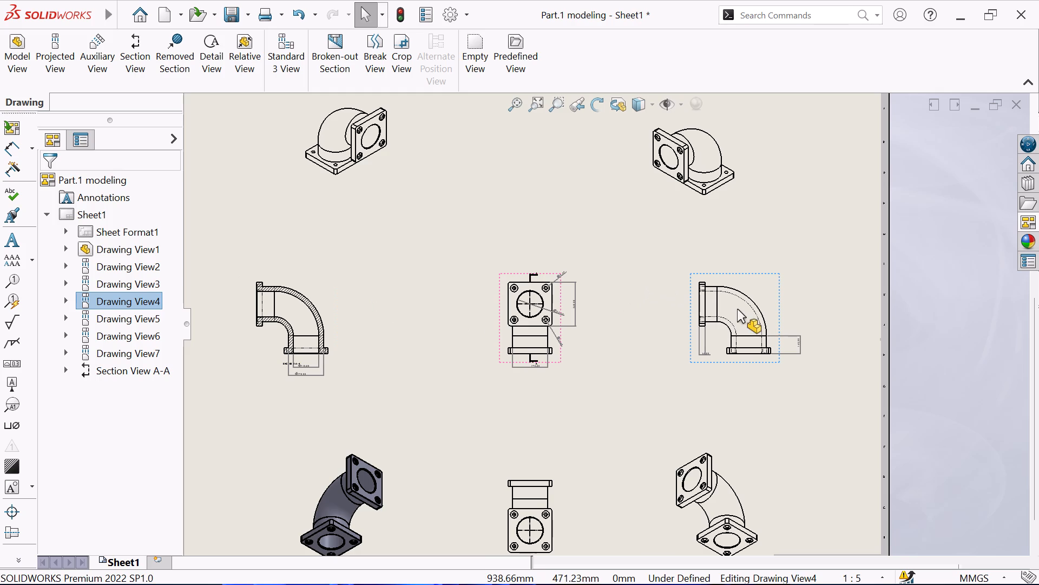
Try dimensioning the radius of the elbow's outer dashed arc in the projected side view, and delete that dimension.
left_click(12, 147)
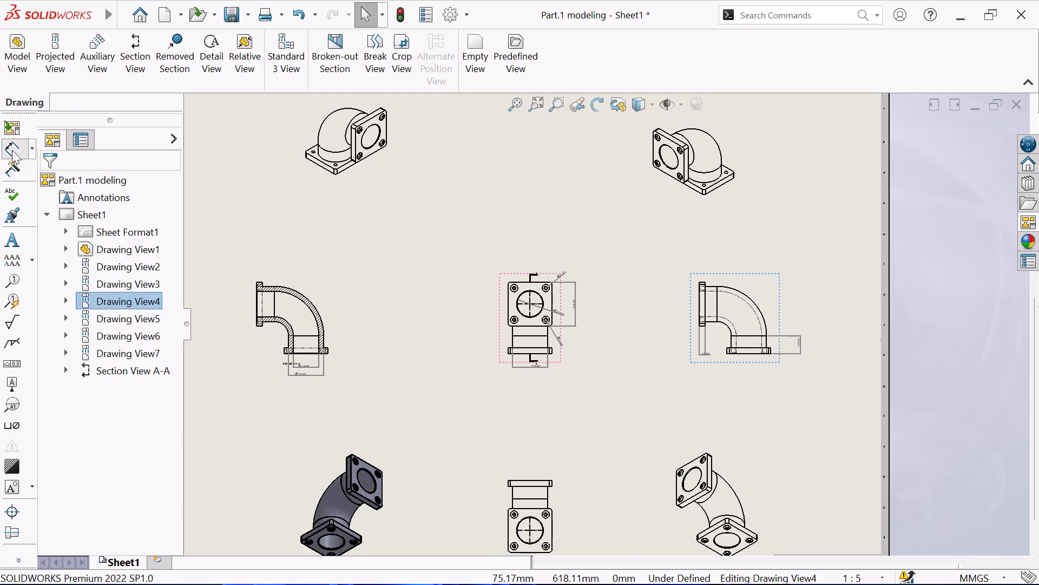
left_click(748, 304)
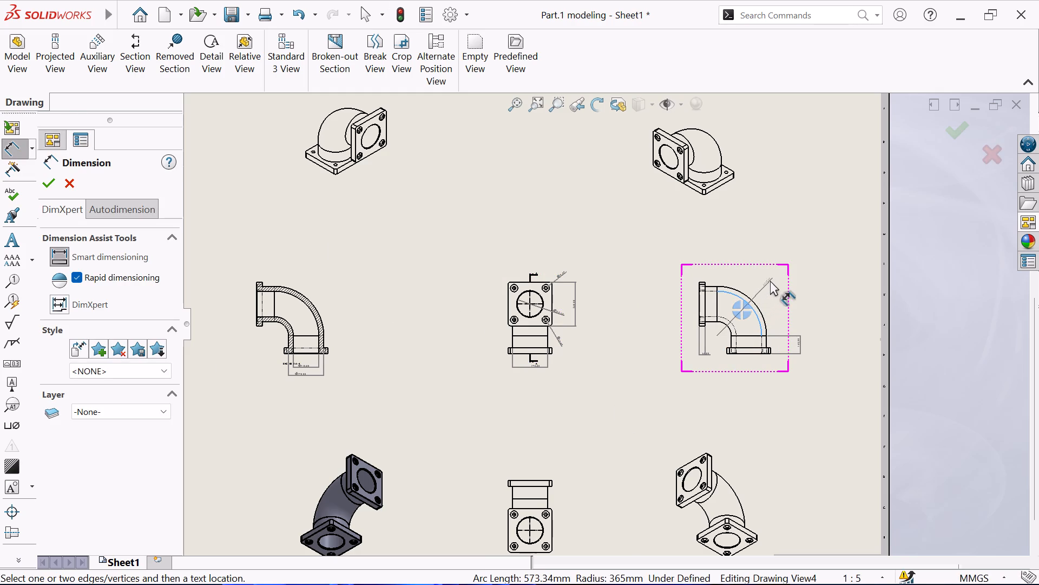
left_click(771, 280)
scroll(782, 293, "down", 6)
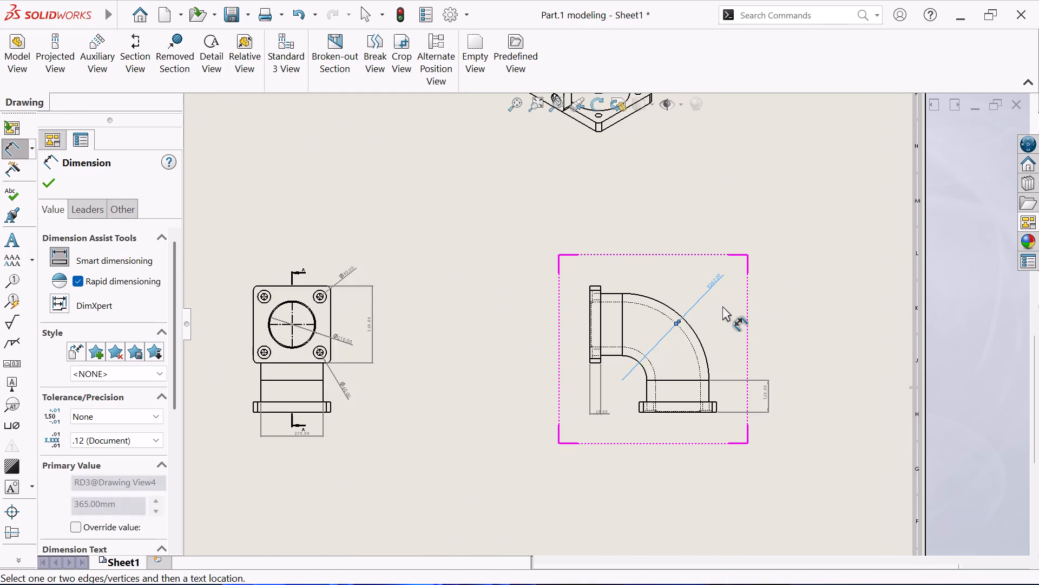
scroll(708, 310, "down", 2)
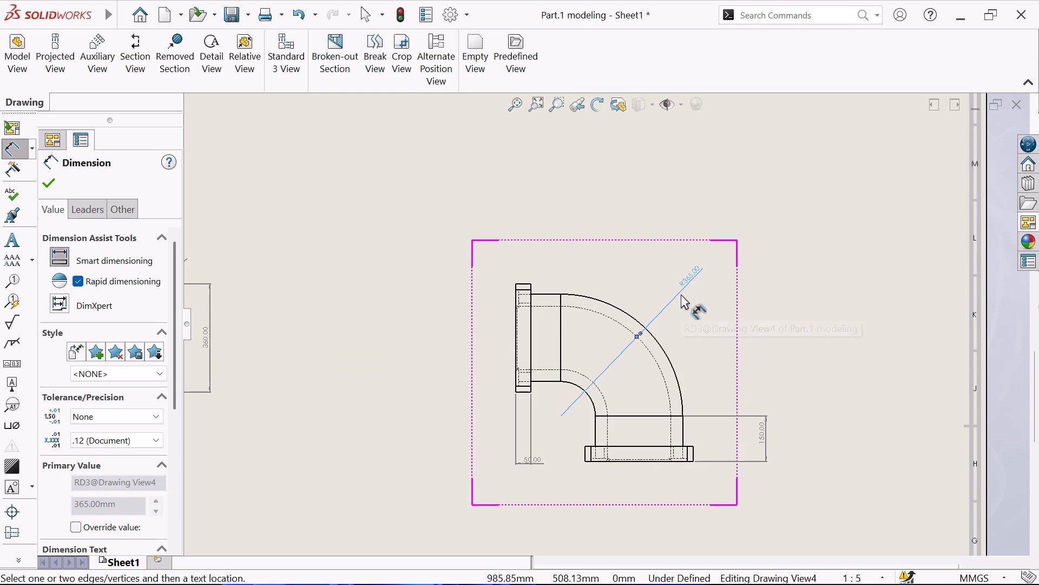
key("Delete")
Insert the elbow sweep's model dimensions into the projected side view with Model Items, using the selected feature as source.
scroll(485, 369, "up", 3)
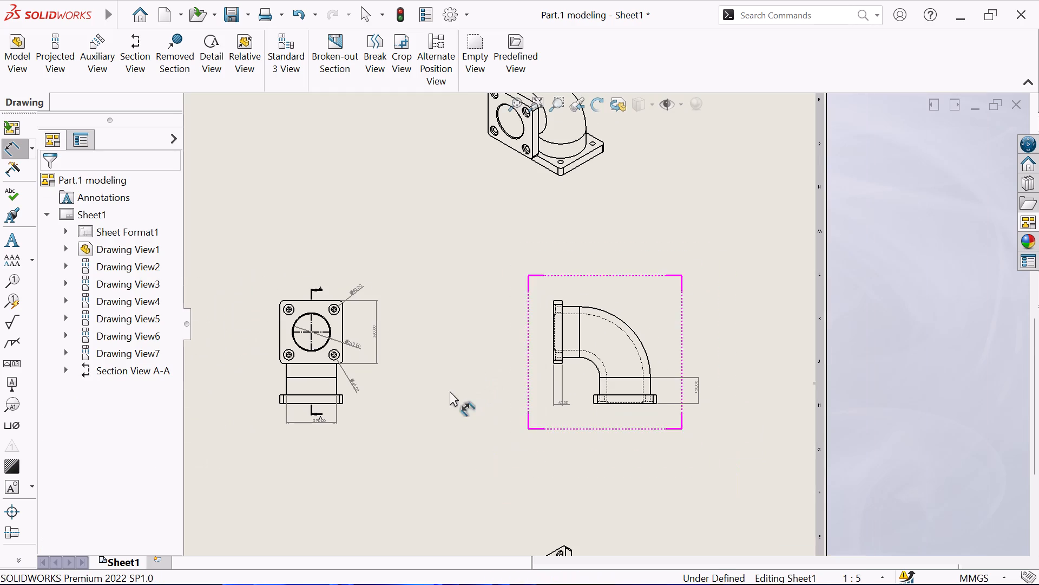
left_click(9, 174)
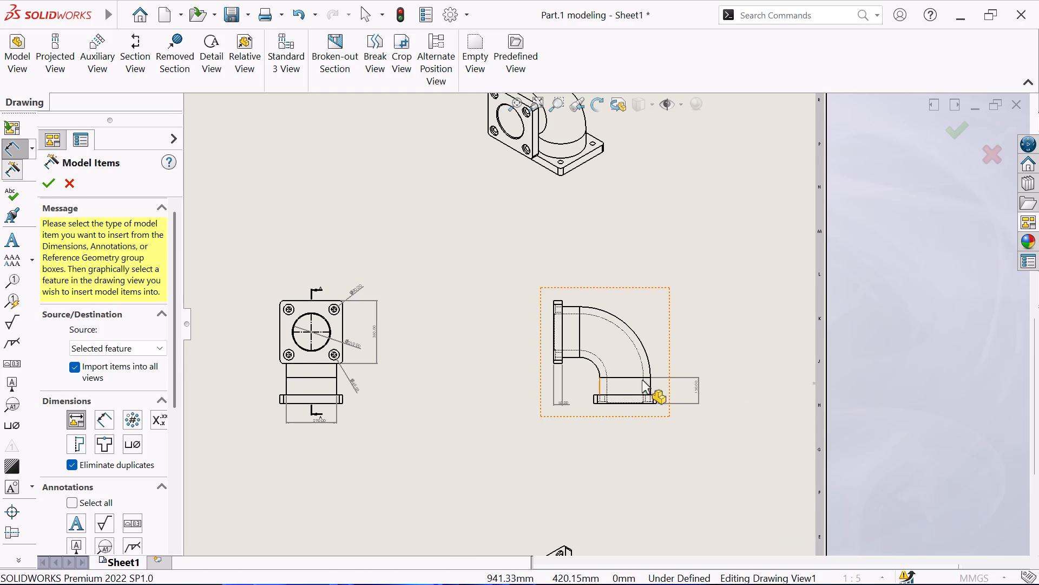
left_click(637, 336)
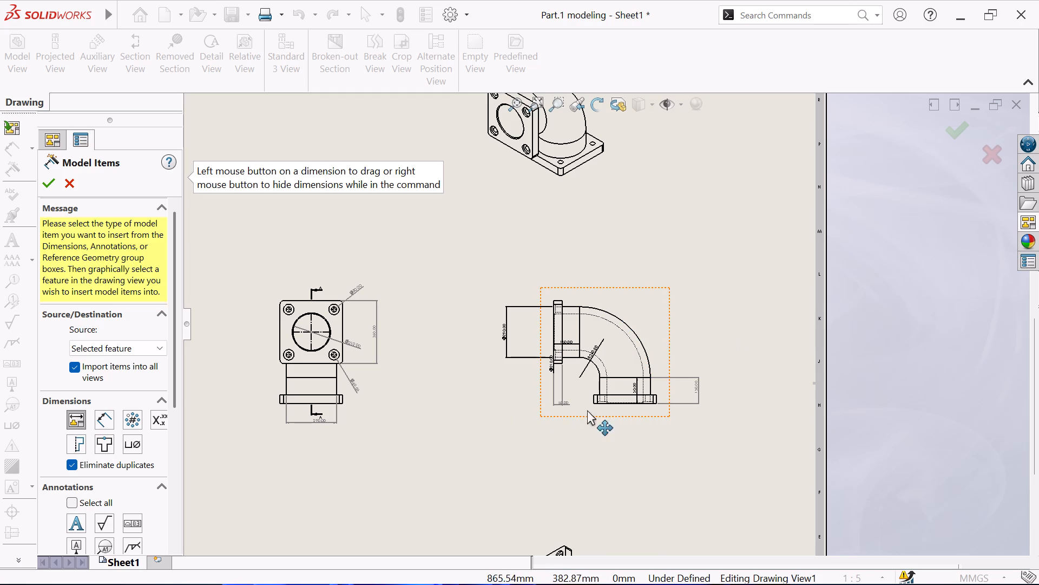
scroll(583, 413, "down", 2)
scroll(602, 328, "down", 5)
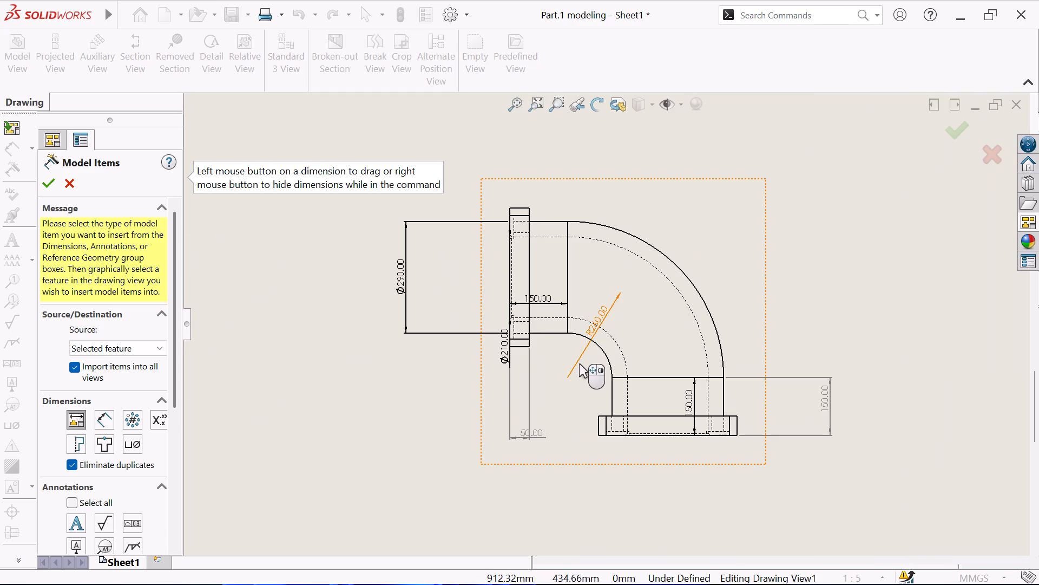
scroll(579, 363, "up", 3)
scroll(477, 370, "up", 1)
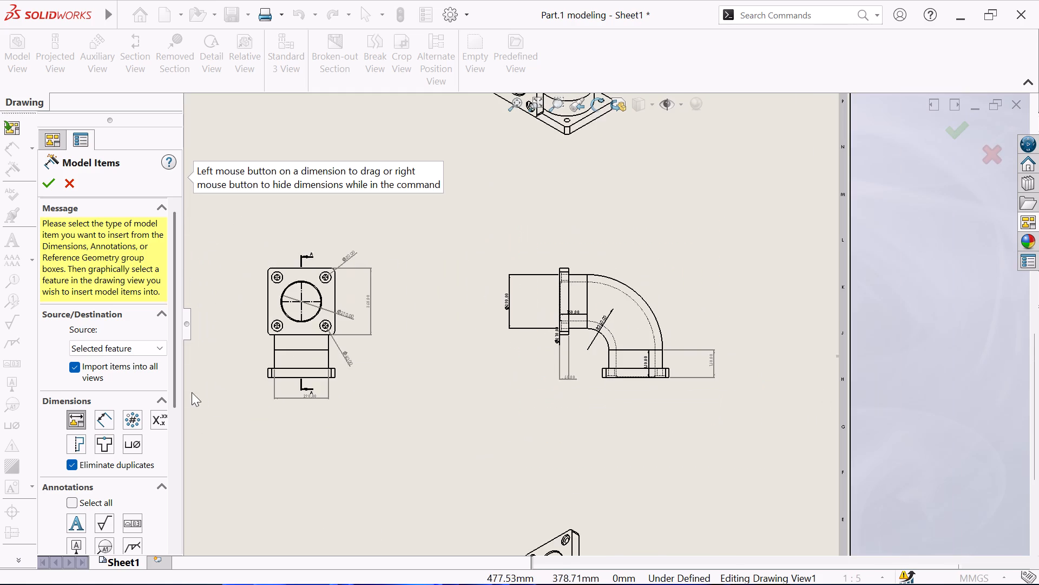
scroll(199, 388, "up", 2)
scroll(258, 392, "up", 3)
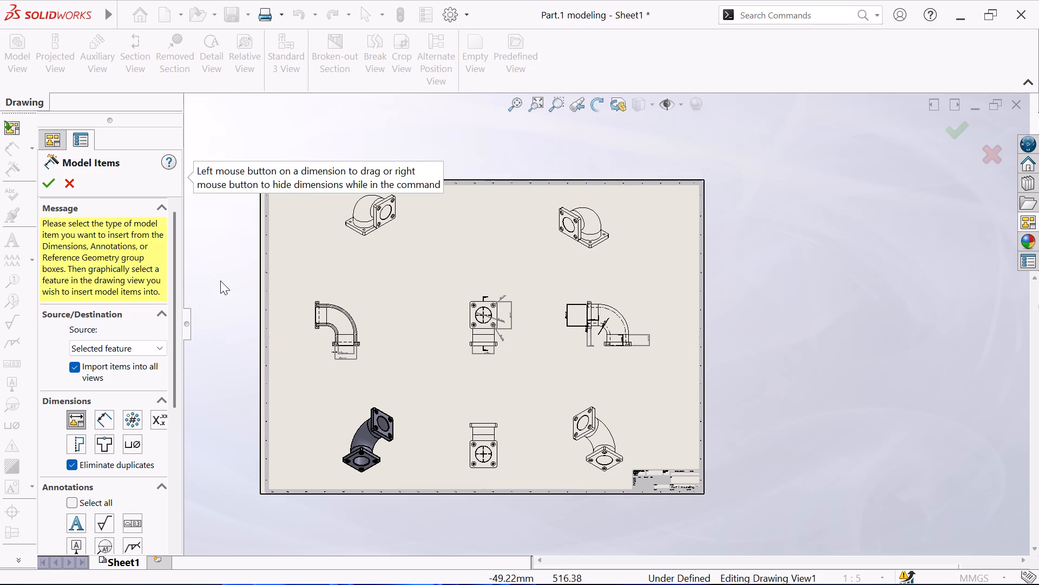
left_click(50, 181)
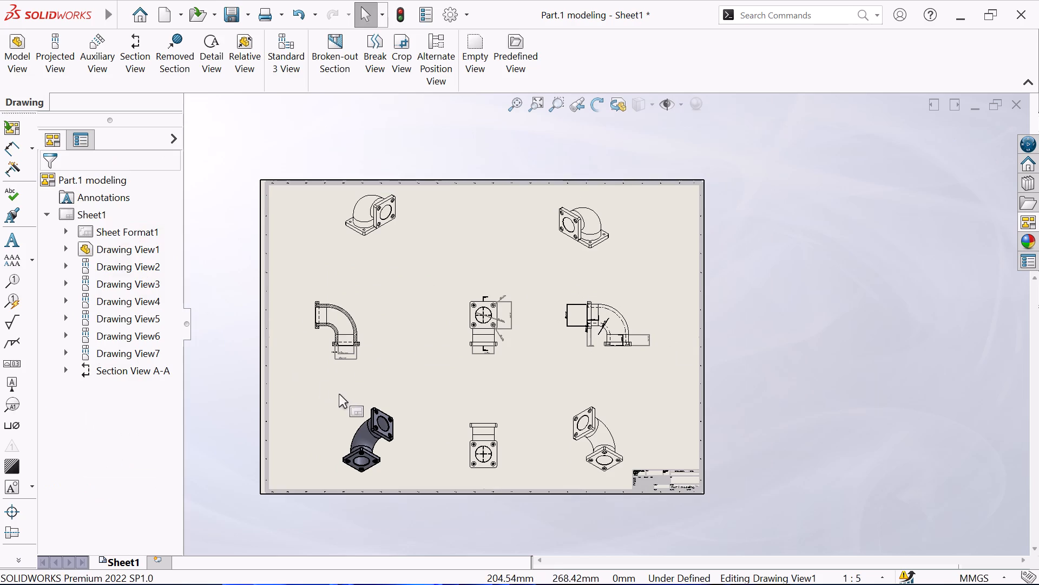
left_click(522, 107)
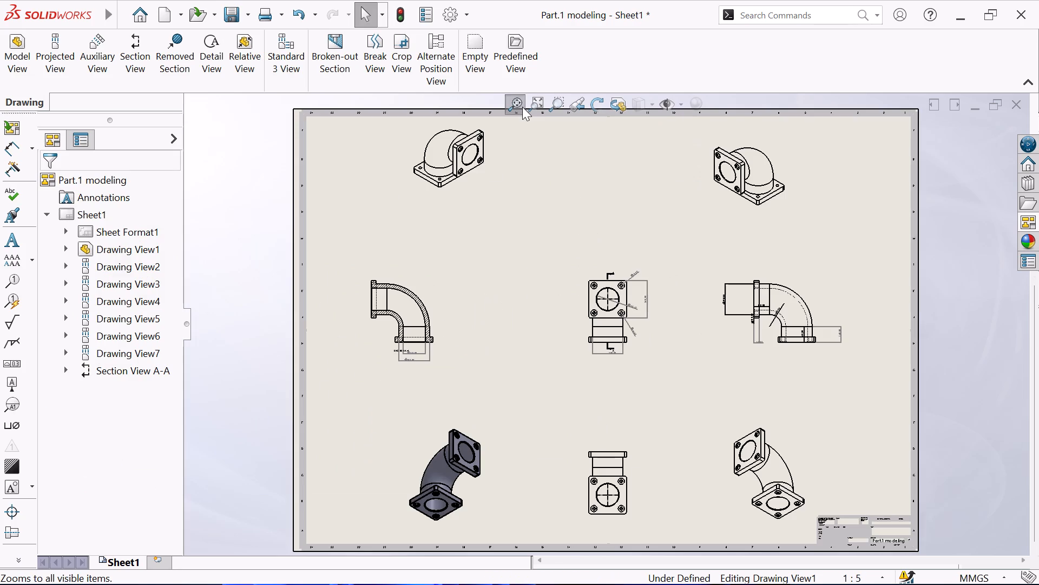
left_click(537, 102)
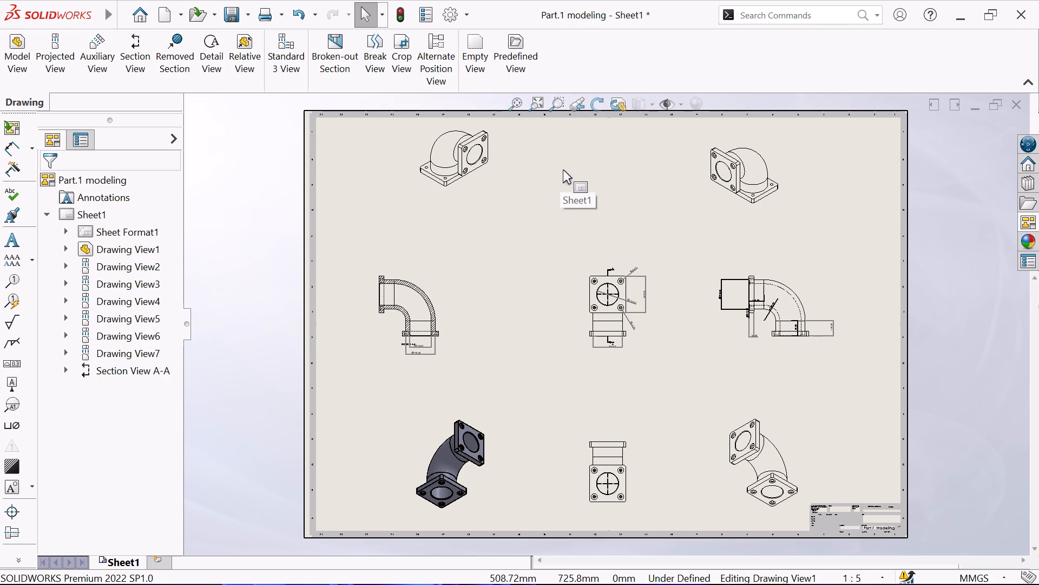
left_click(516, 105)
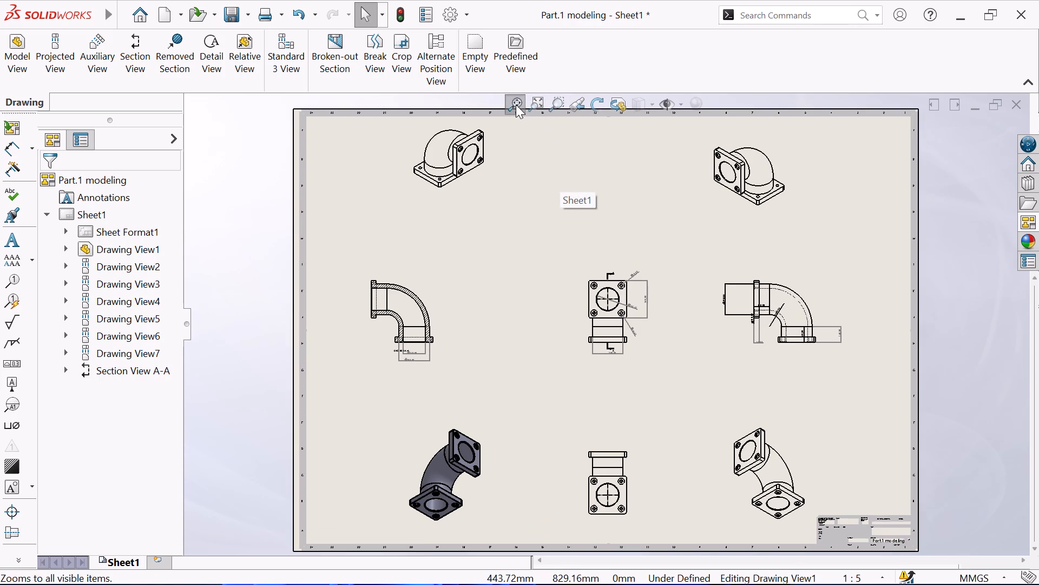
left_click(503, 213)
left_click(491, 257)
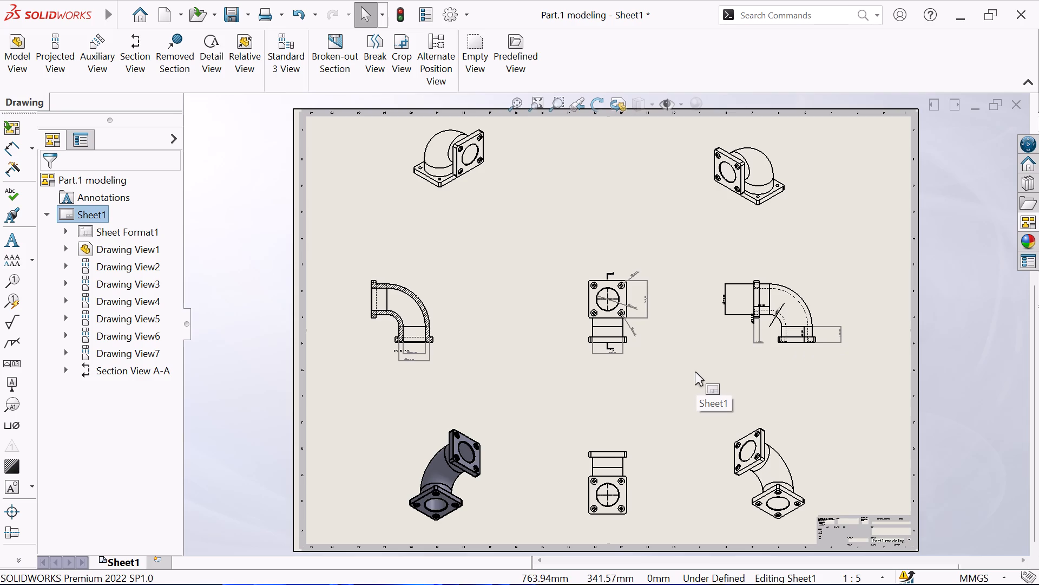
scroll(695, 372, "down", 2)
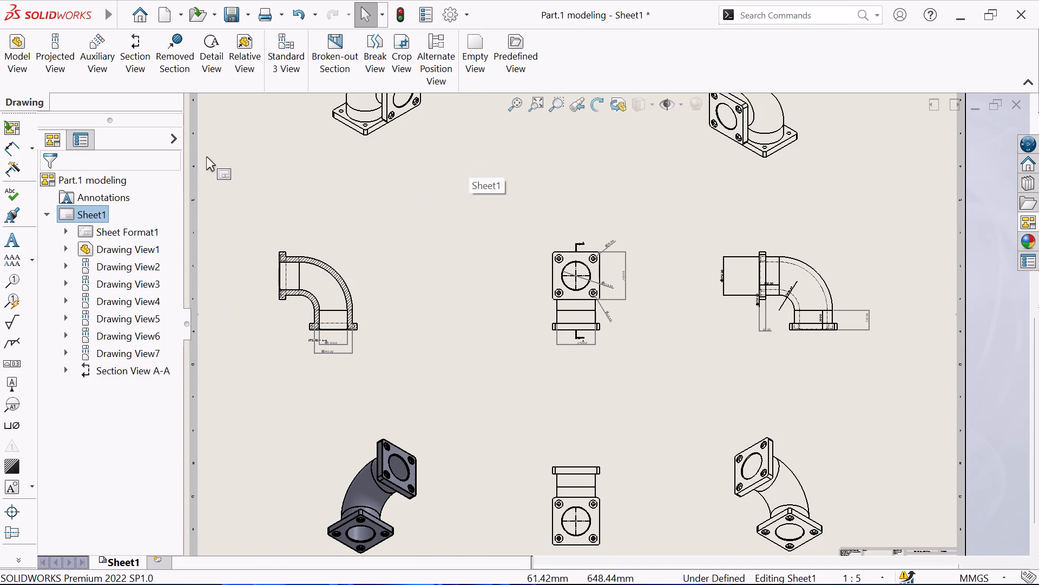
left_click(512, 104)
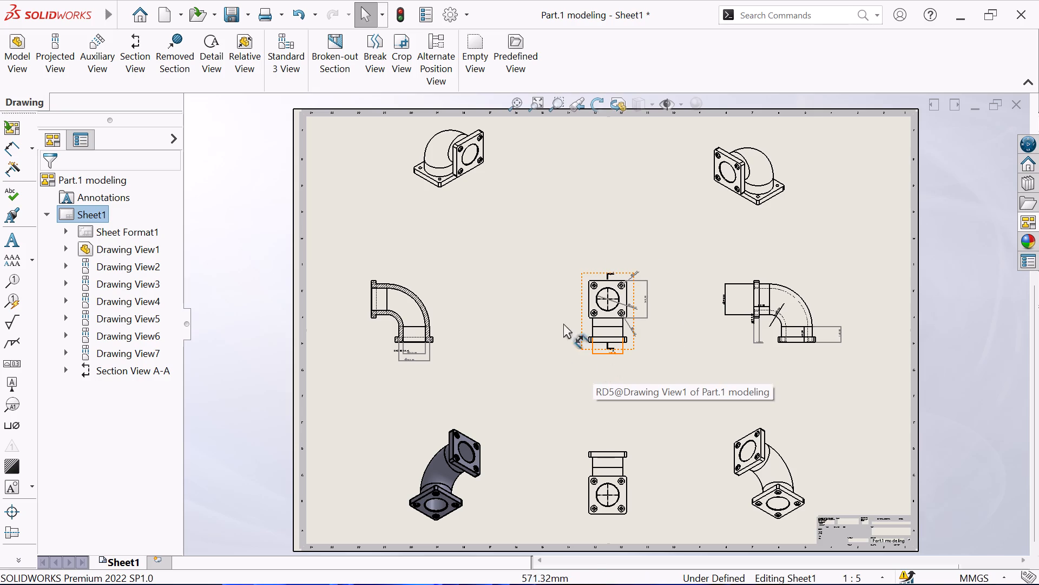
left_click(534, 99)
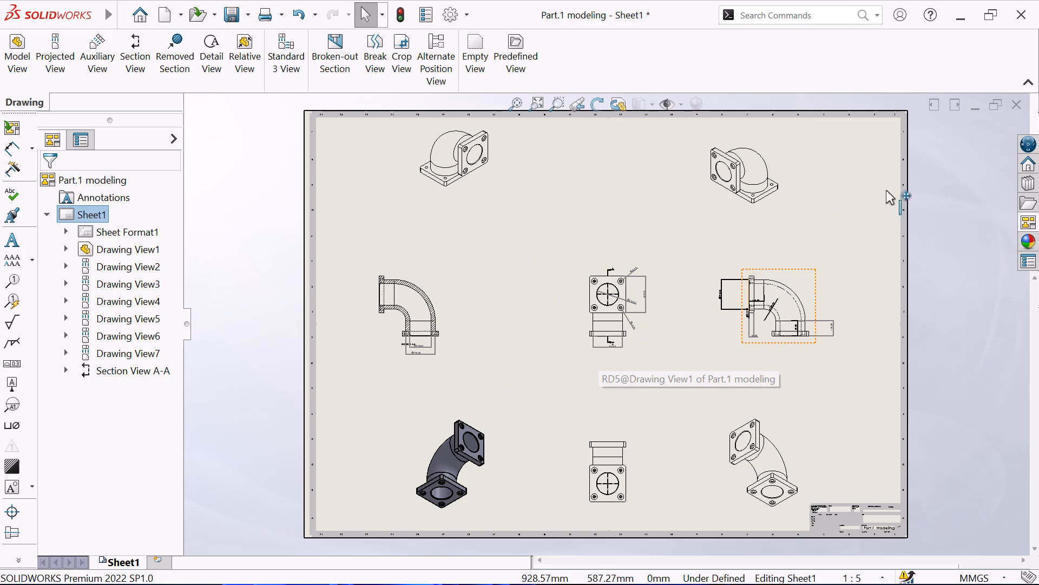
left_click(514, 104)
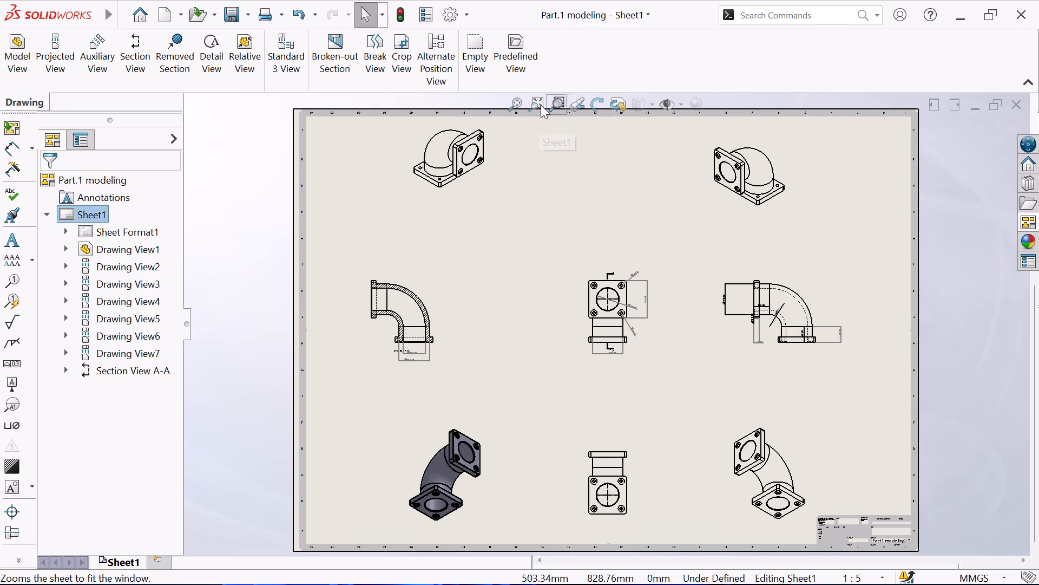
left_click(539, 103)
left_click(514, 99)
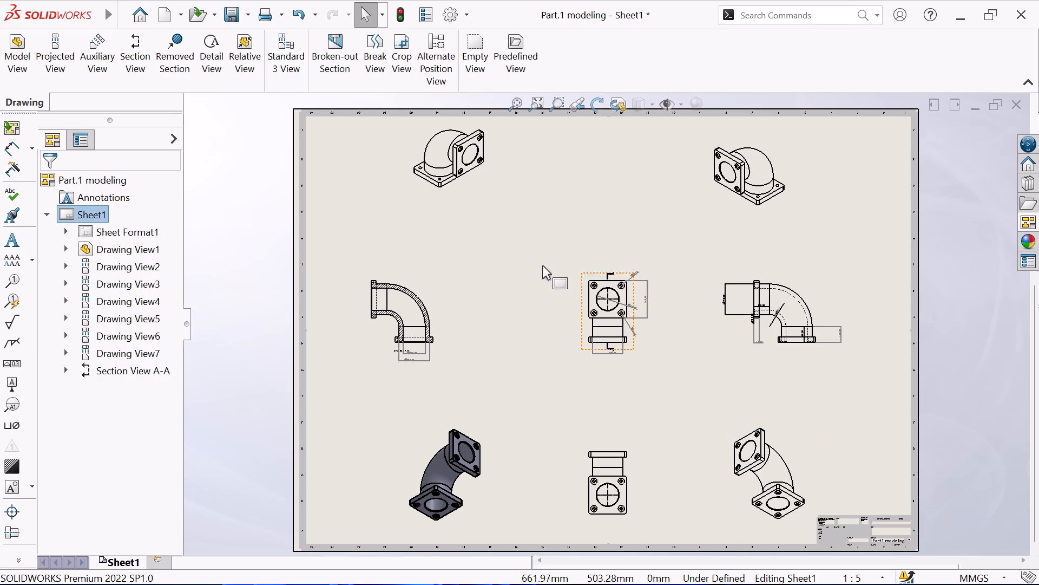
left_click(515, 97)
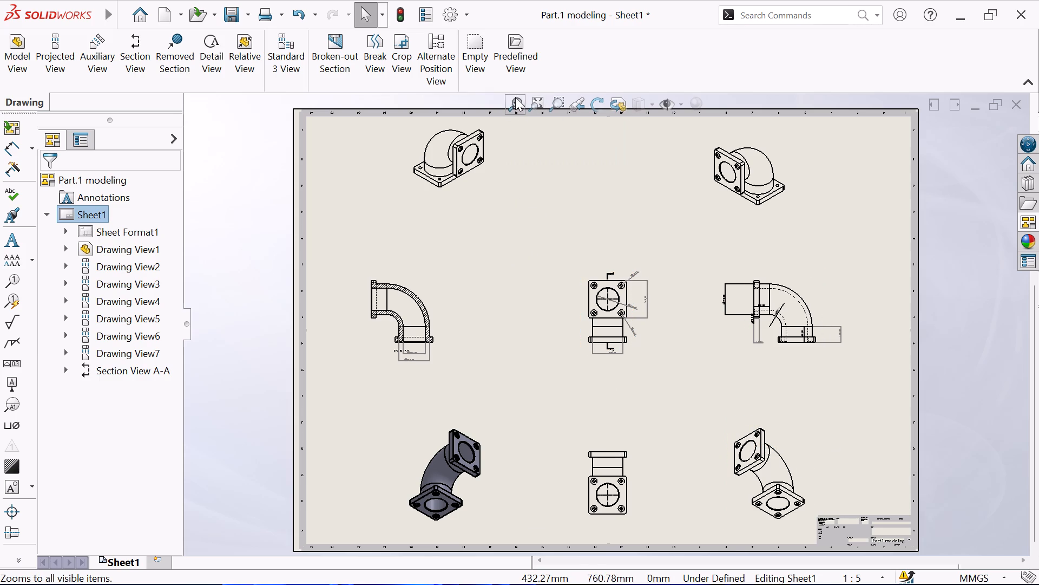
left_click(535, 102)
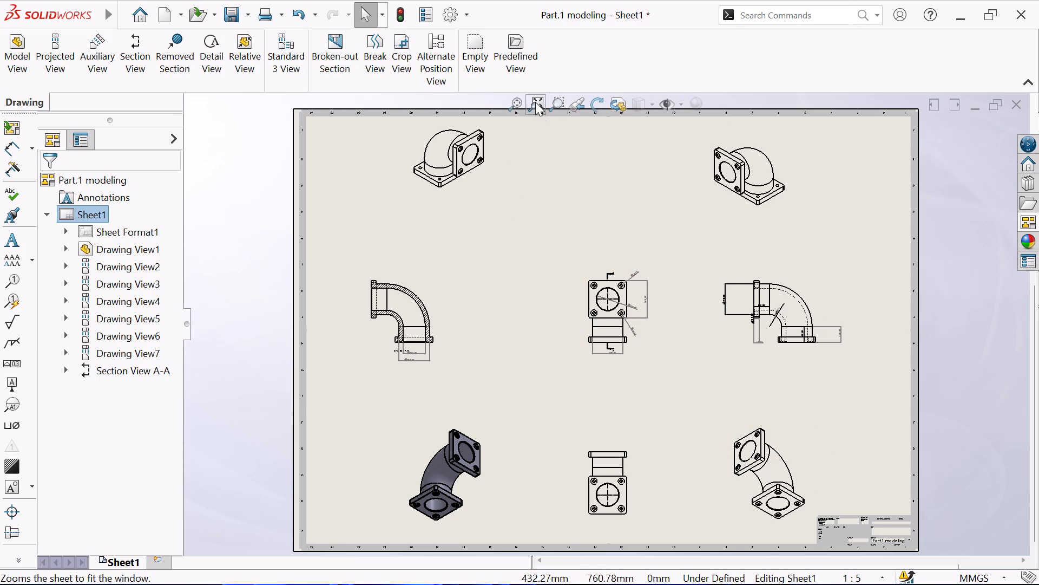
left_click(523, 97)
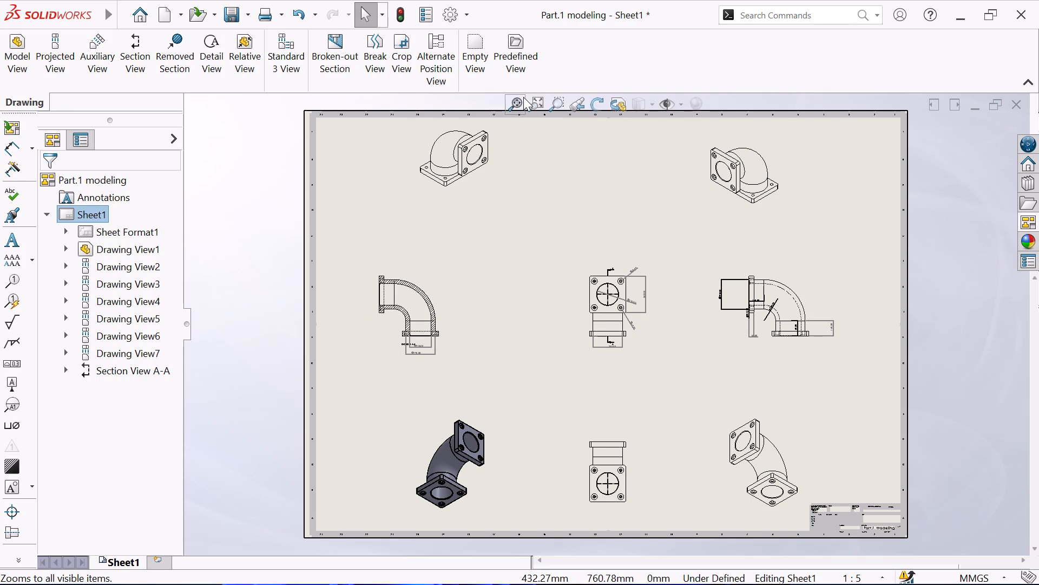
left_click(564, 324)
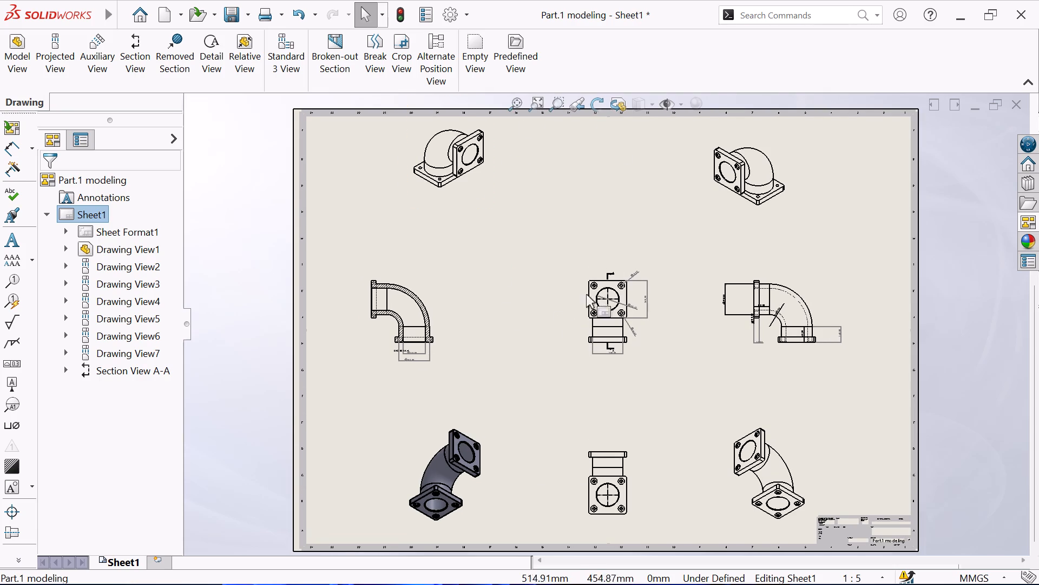
Move the central front view slightly up and to the left on the sheet, keeping its aligned views attached.
left_click(583, 297)
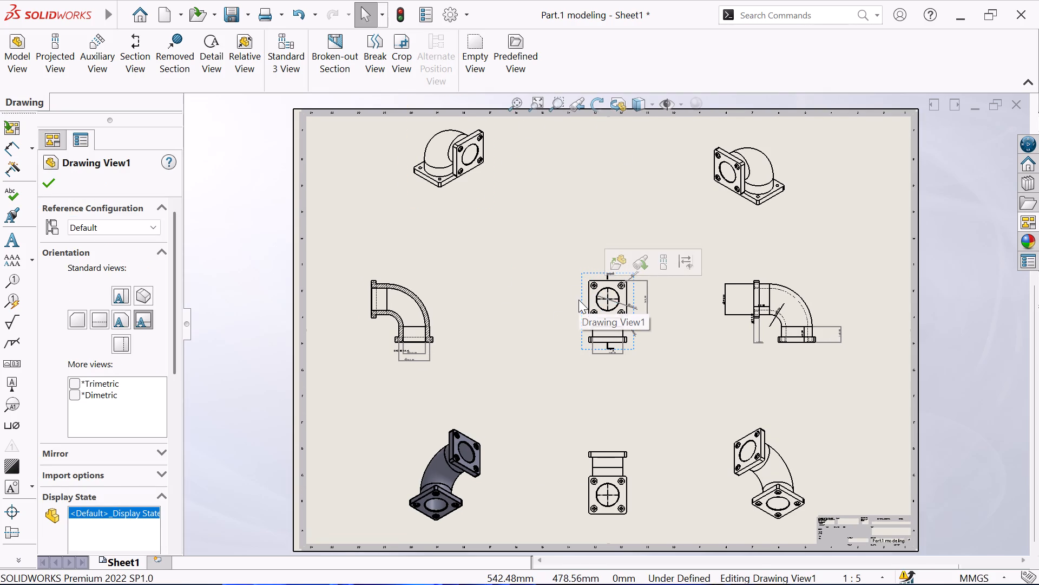
left_click_drag(582, 303, 558, 279)
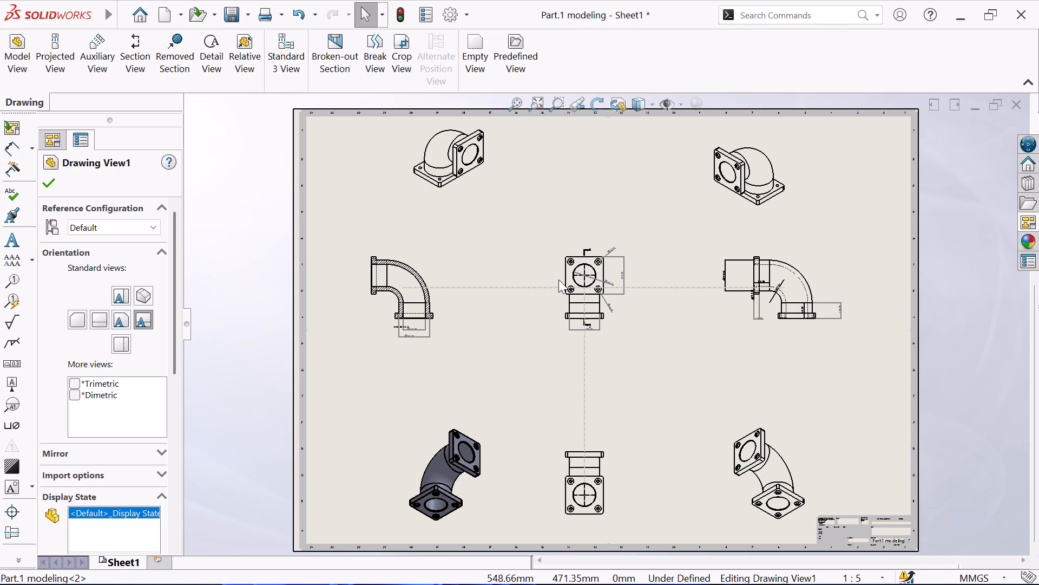
left_click_drag(558, 279, 557, 280)
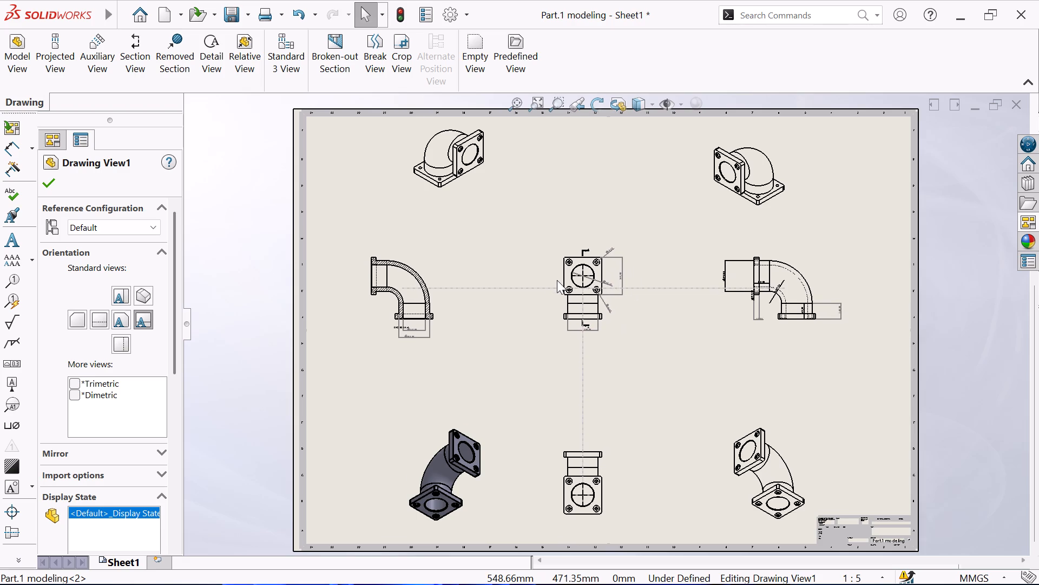
left_click_drag(557, 280, 558, 288)
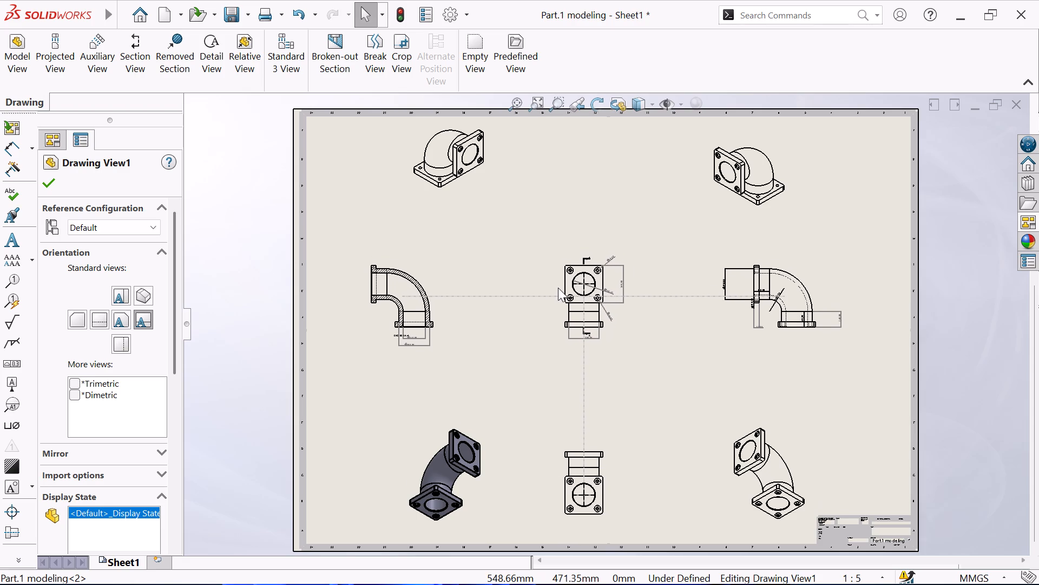
left_click_drag(558, 288, 558, 287)
left_click(479, 252)
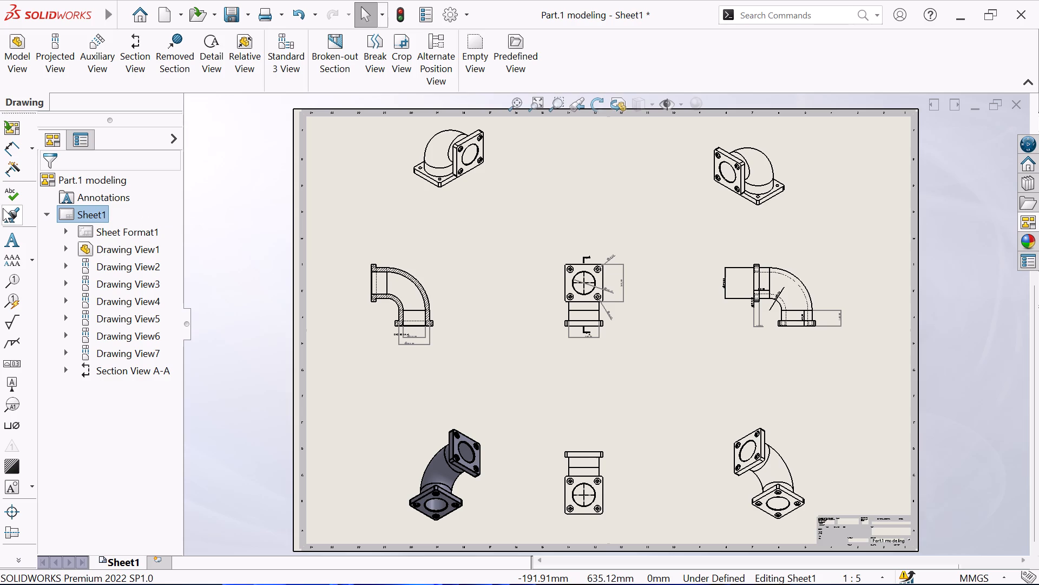
Dimension the radius of the square flange's upper-left rounded corner in the central view, placing it outside that corner.
left_click(10, 146)
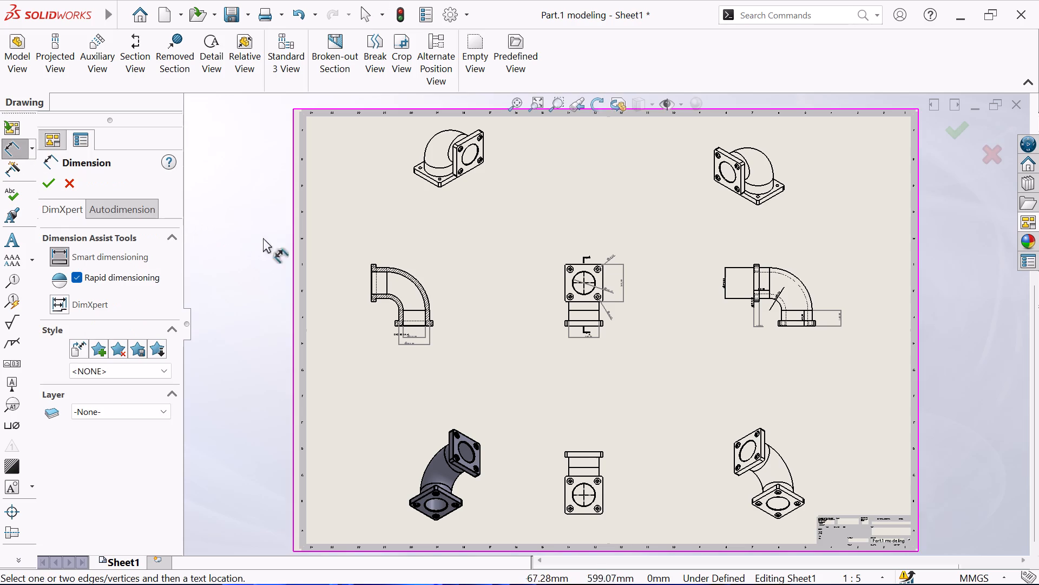
scroll(600, 287, "down", 2)
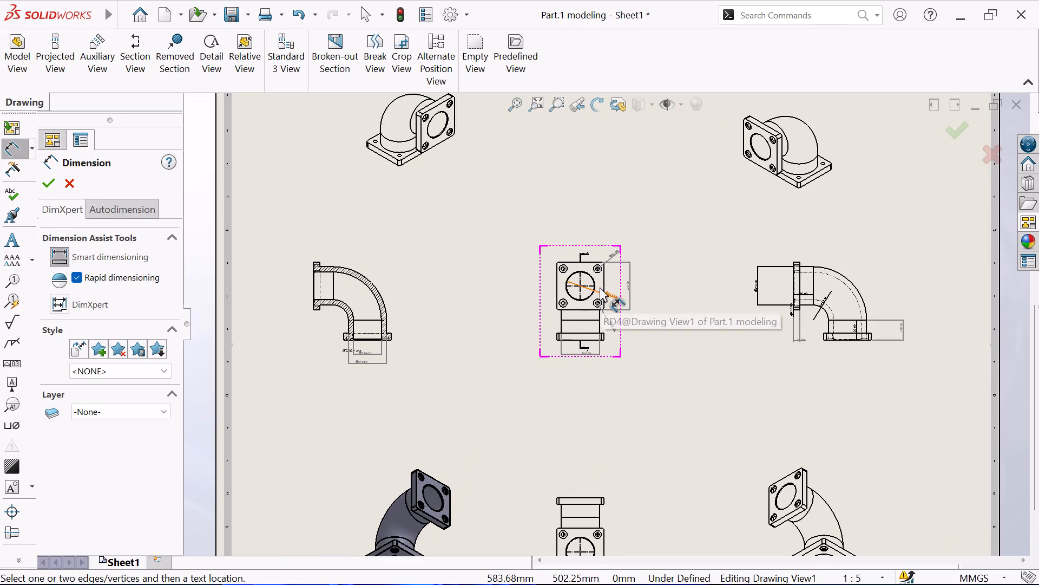
scroll(599, 287, "down", 4)
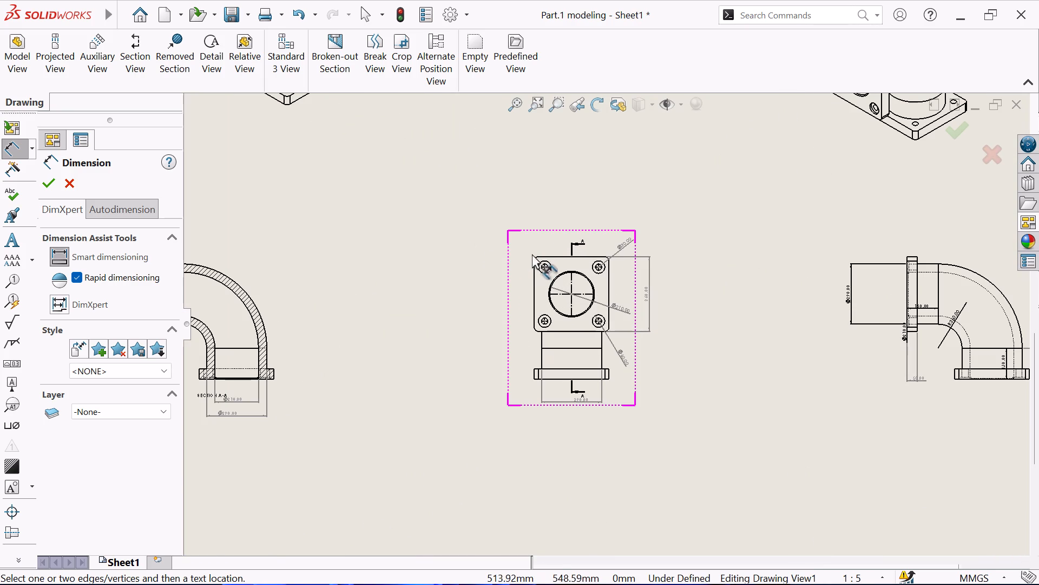
scroll(578, 313, "down", 3)
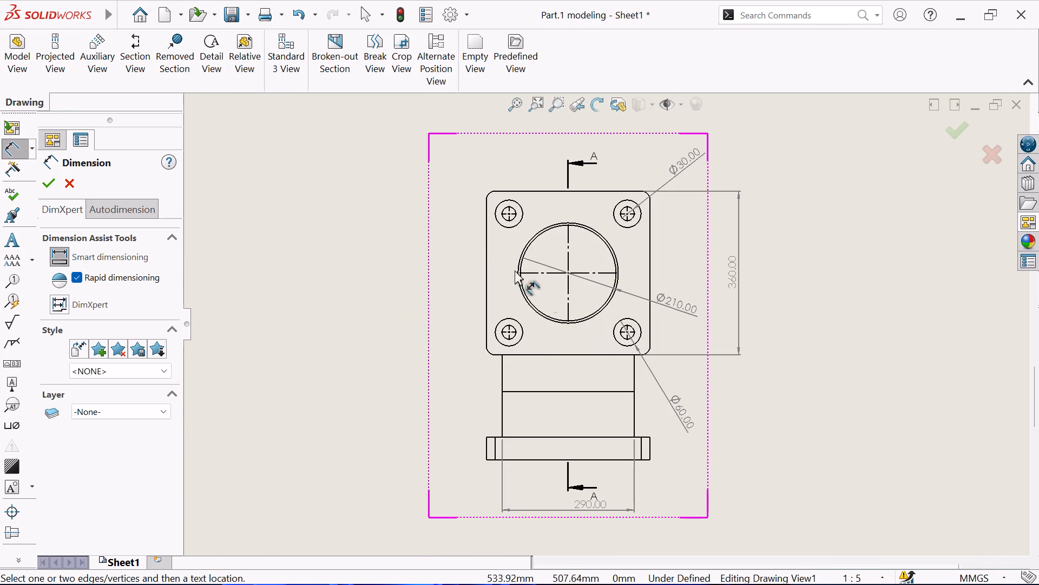
left_click(488, 193)
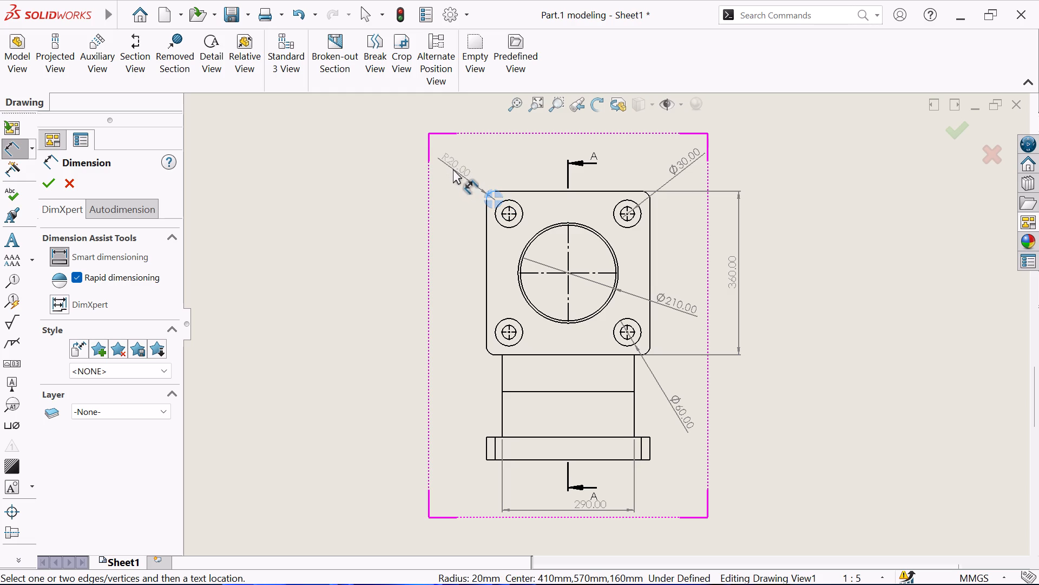
left_click(453, 169)
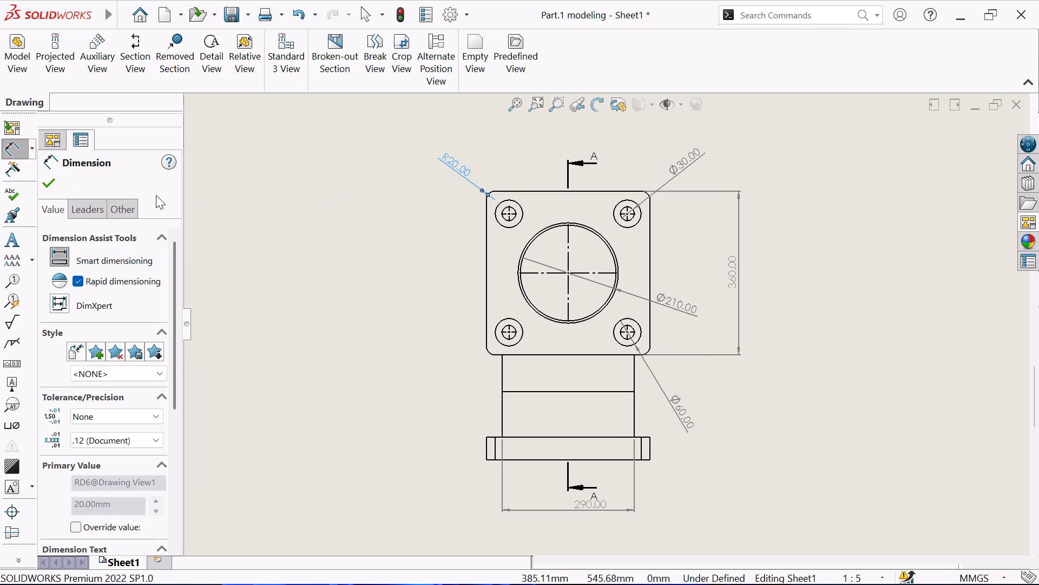
Accept the flange corner's radius dimension and leave the dimension tool.
left_click(42, 185)
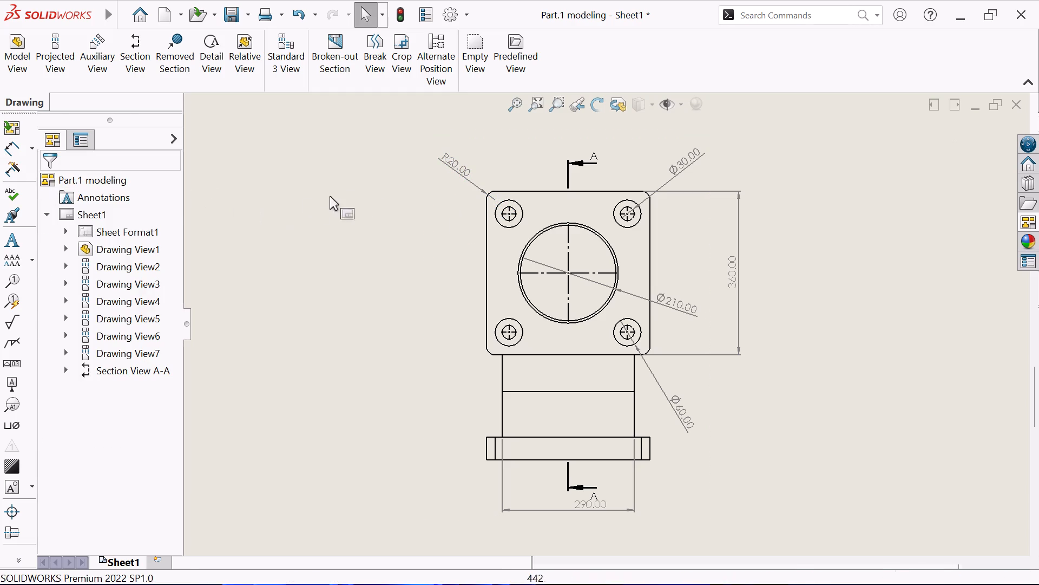
Save the drawing in SOLIDWORKS Drawing format under the name "Part.1 modeling draftting".
left_click(518, 98)
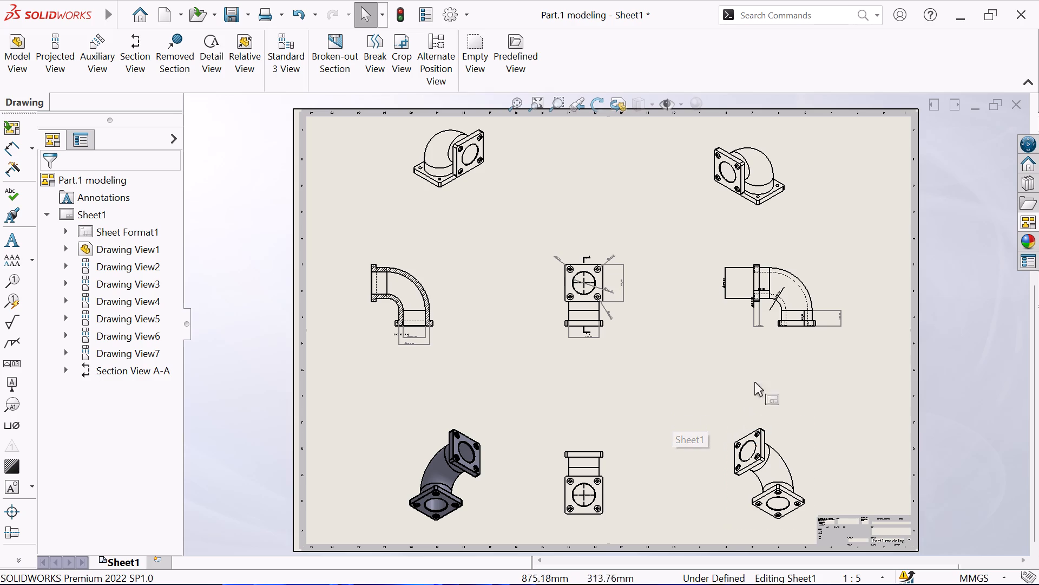
scroll(714, 396, "up", 1)
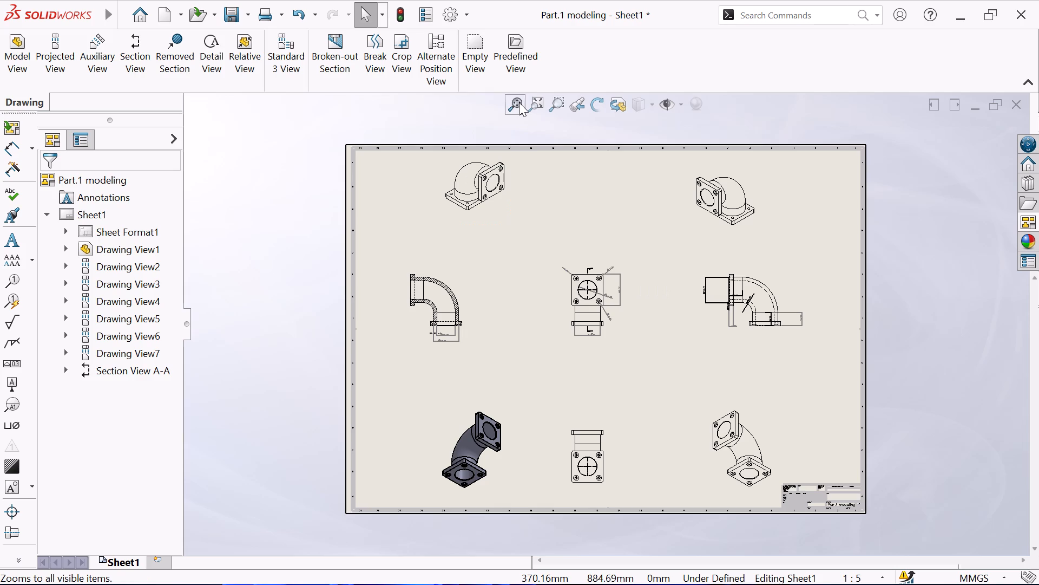
left_click(519, 102)
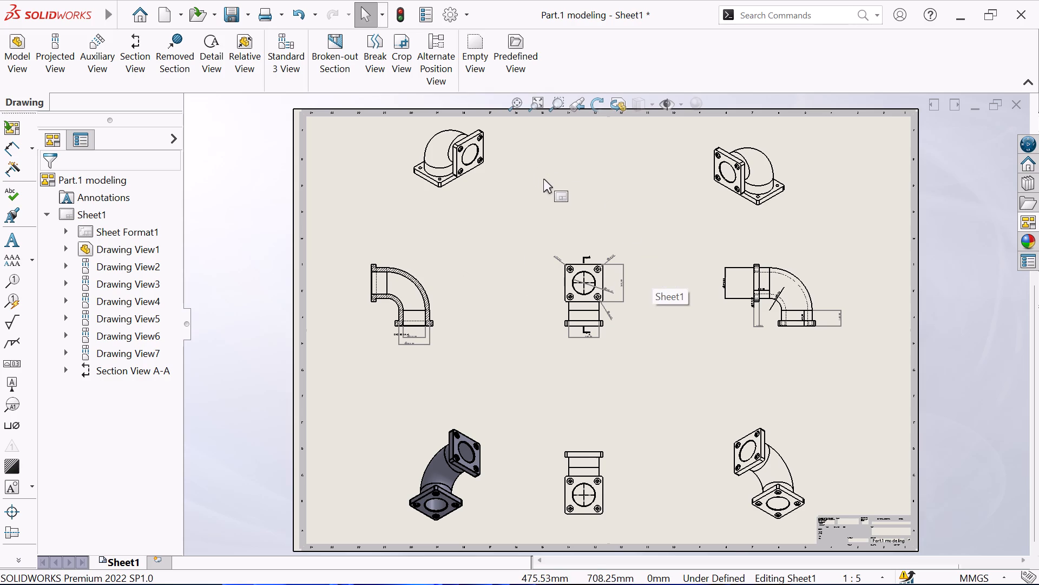
key("ctrl+s")
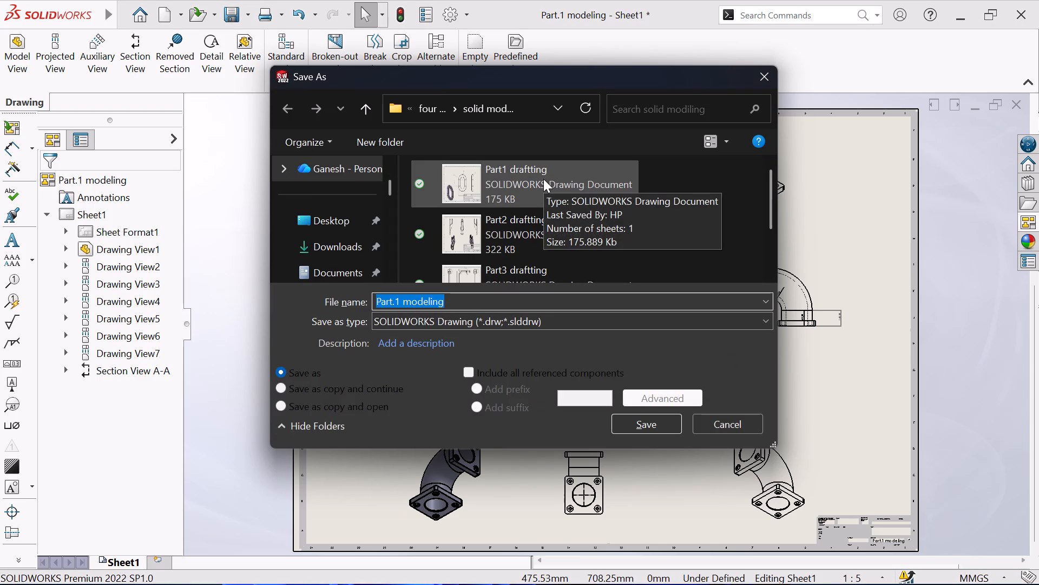
left_click(478, 301)
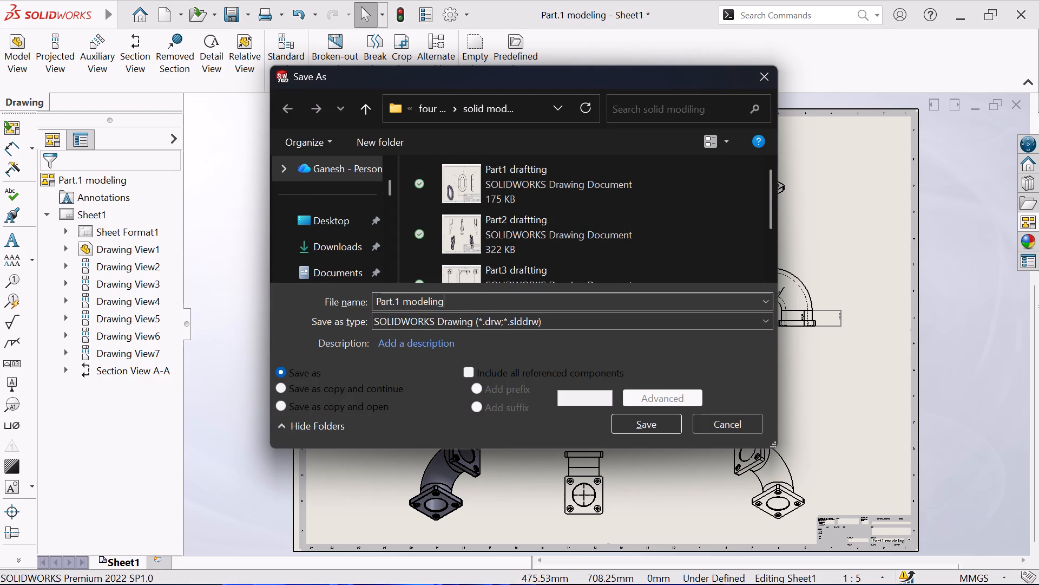
key("space")
key("d")
type("ra")
type("ftting")
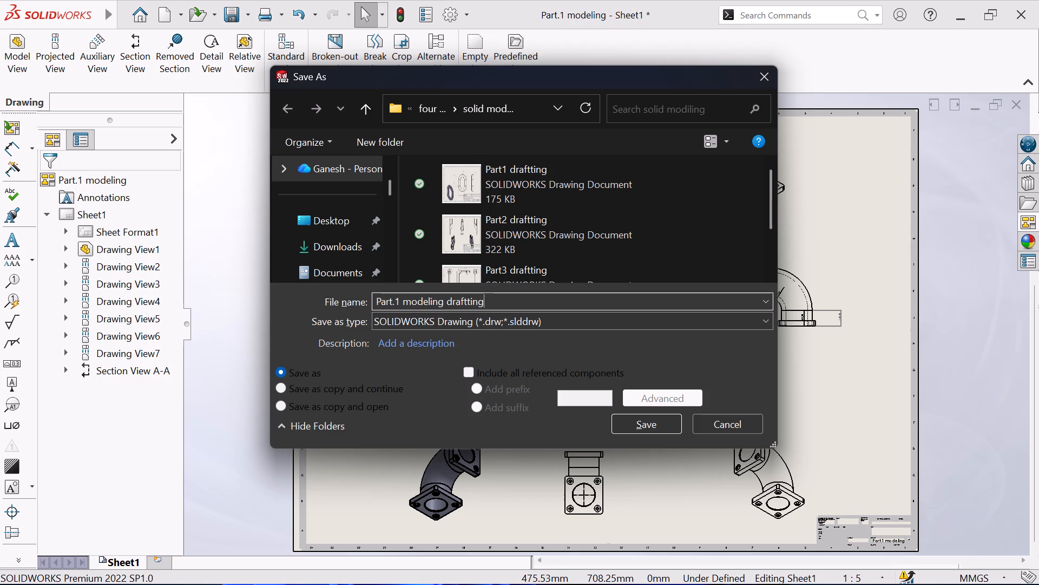
key("Return")
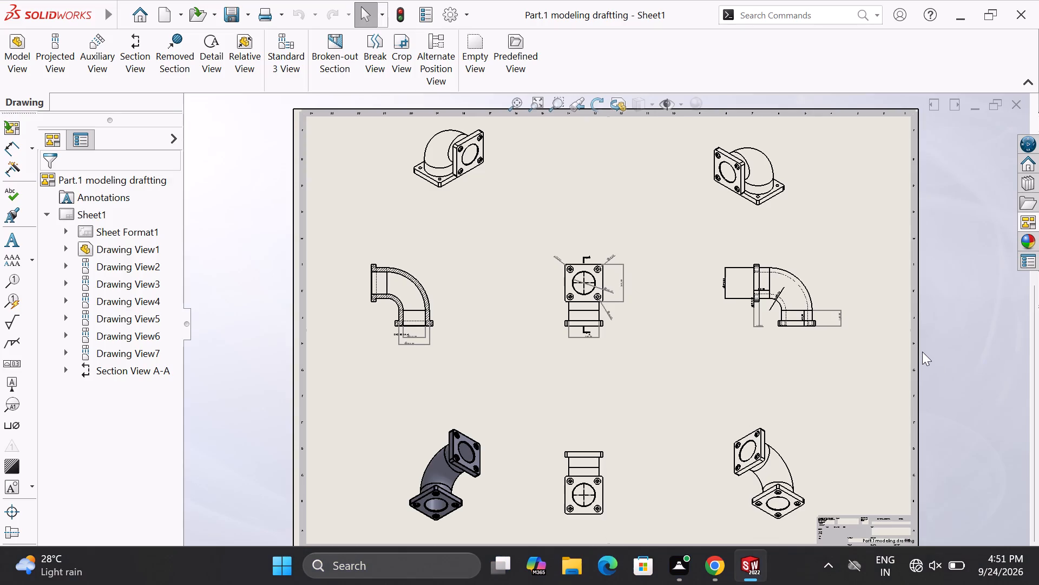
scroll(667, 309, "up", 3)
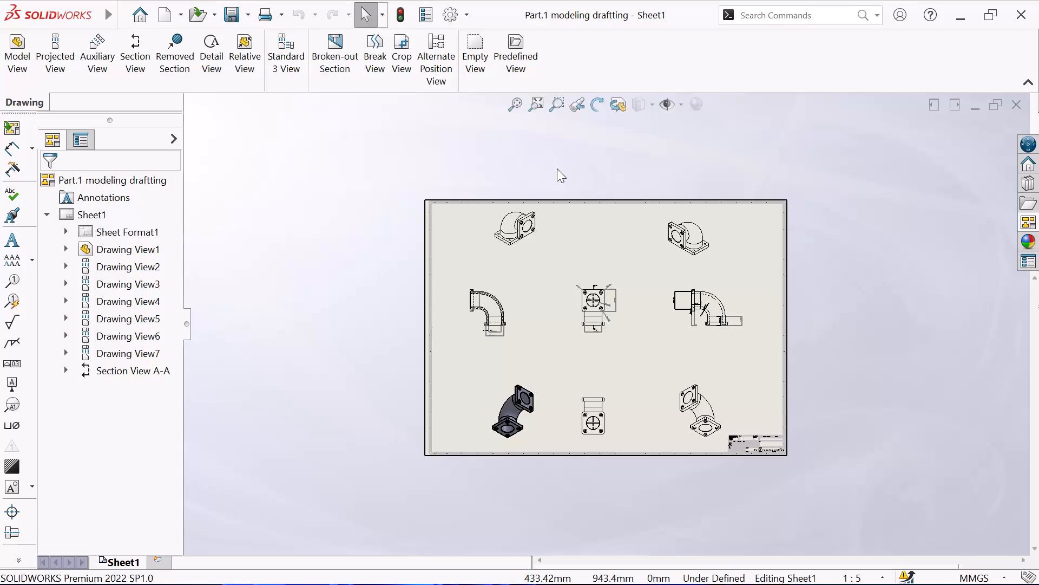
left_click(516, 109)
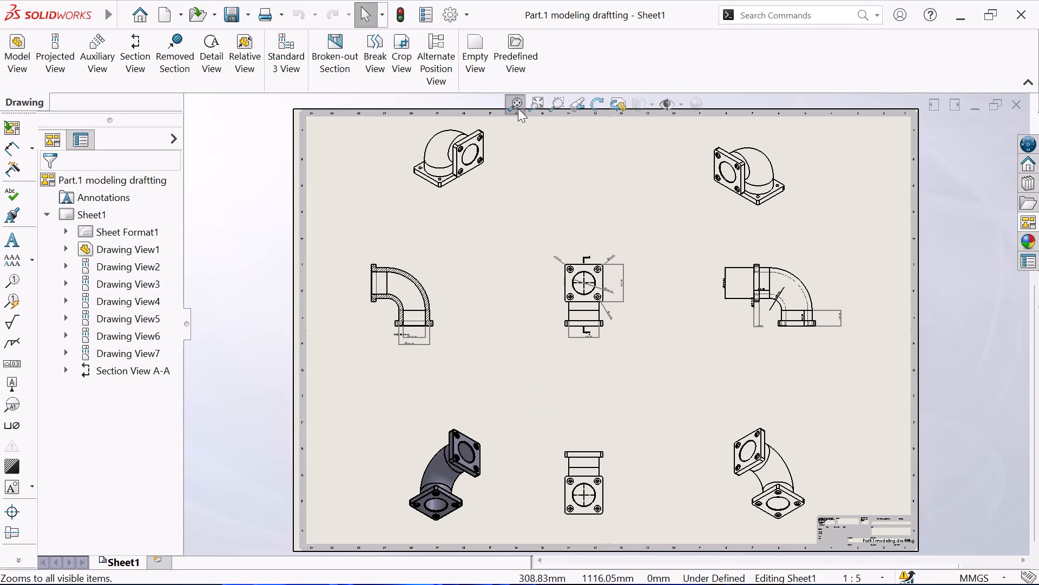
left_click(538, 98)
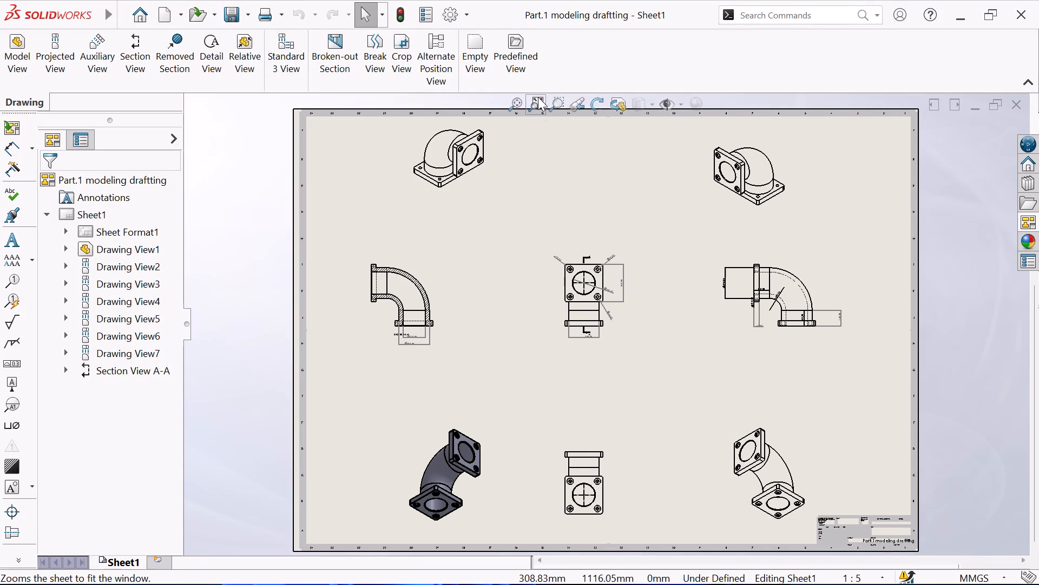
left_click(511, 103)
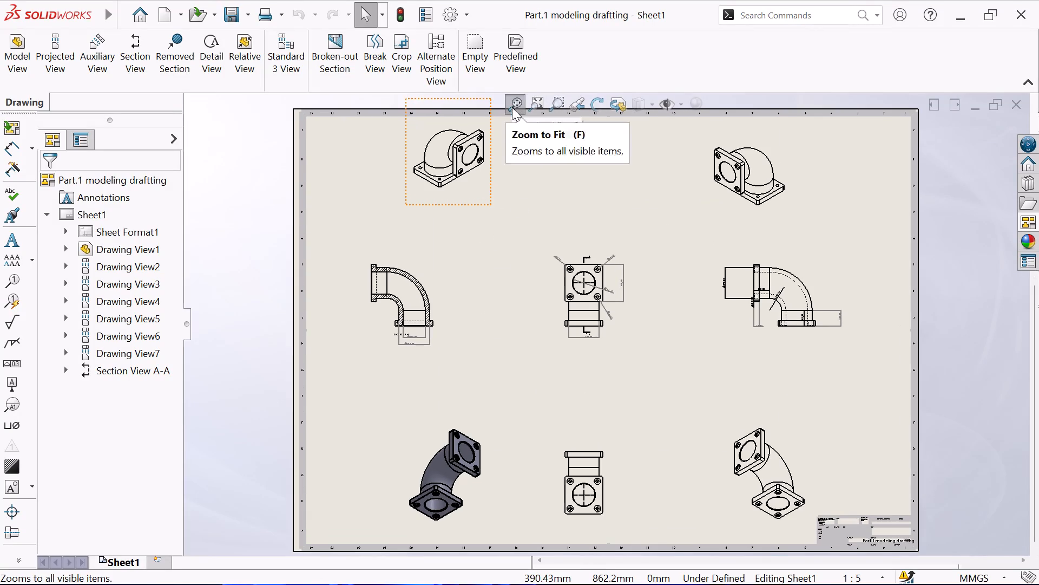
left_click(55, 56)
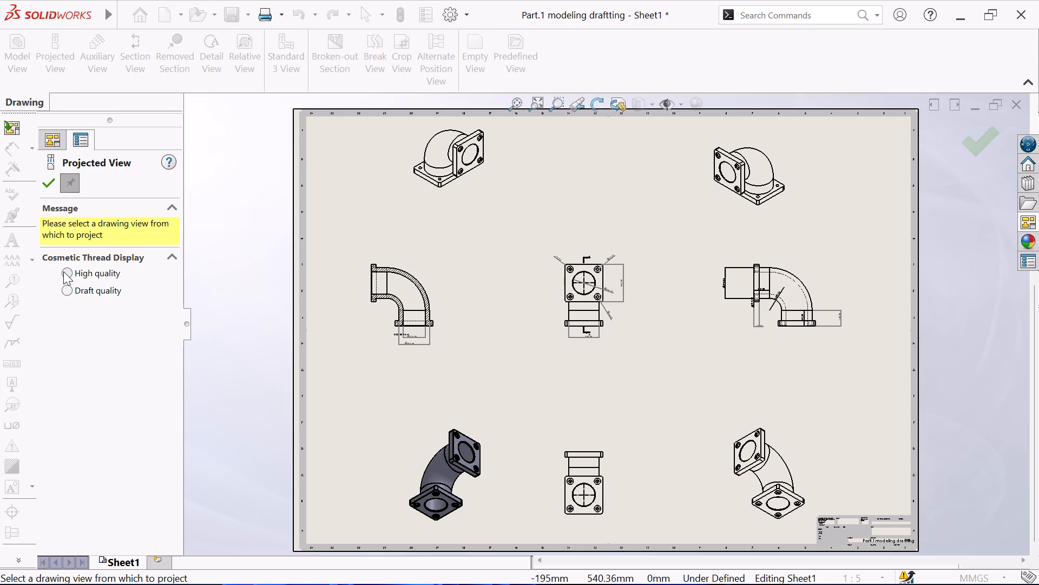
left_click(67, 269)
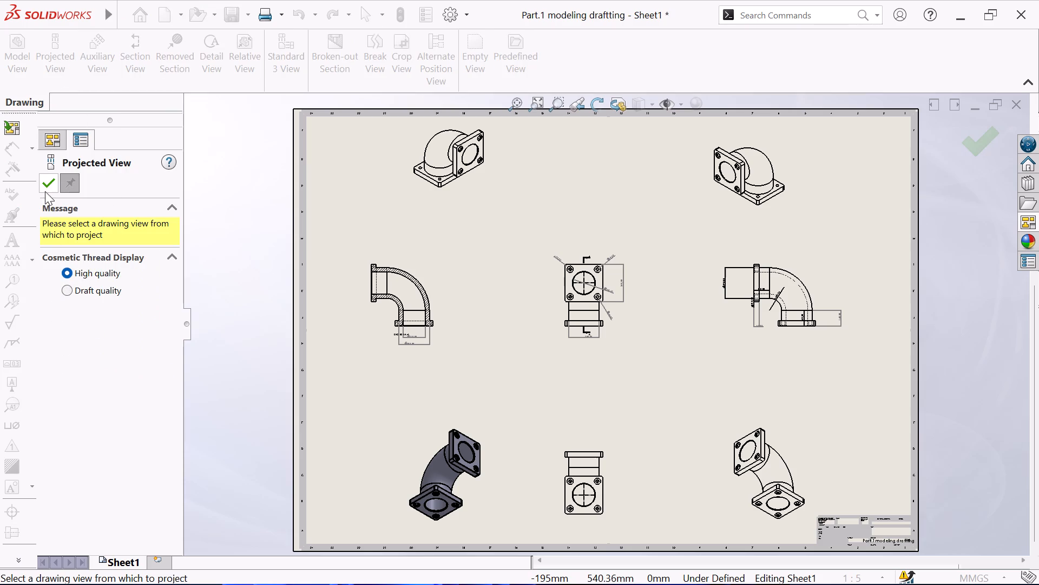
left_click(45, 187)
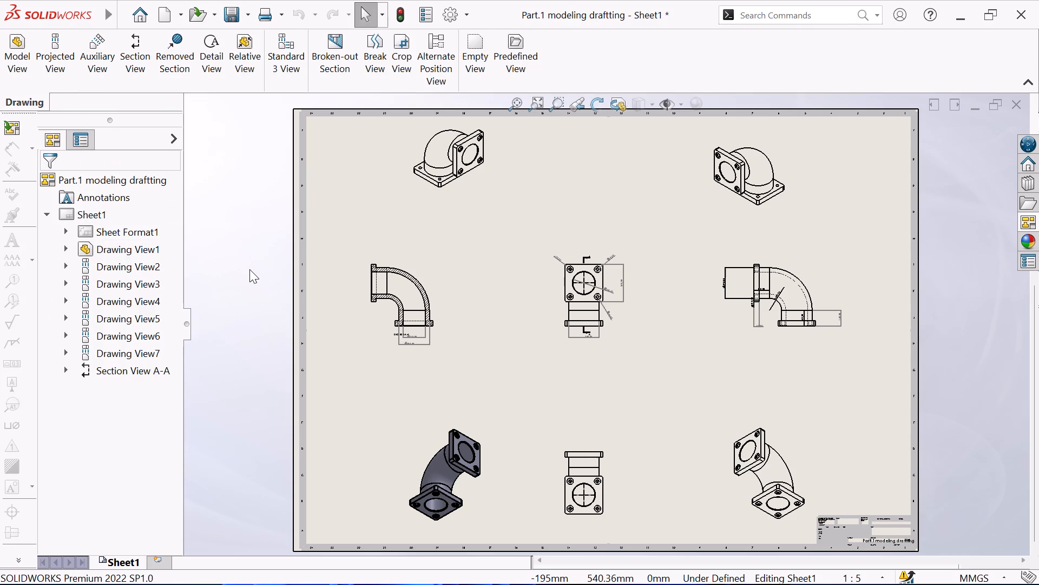